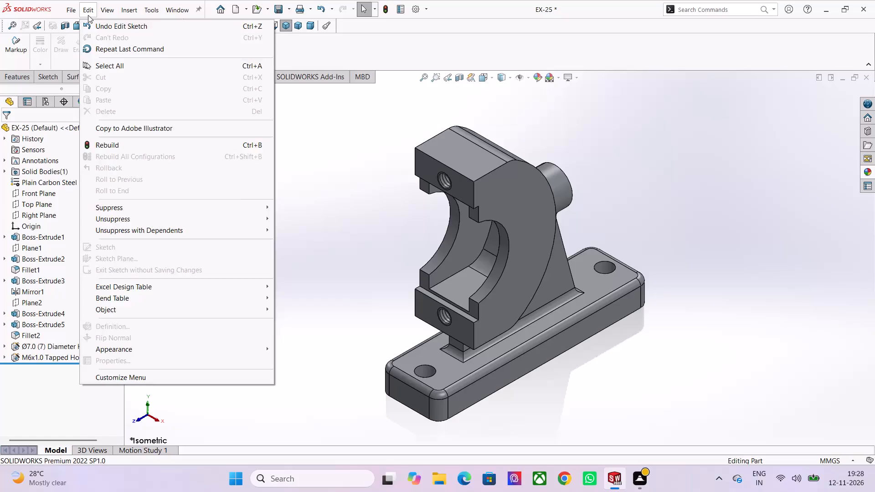
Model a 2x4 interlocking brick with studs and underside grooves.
Create a new part document.
{"action": "left_click", "coordinate": [88, 27]}
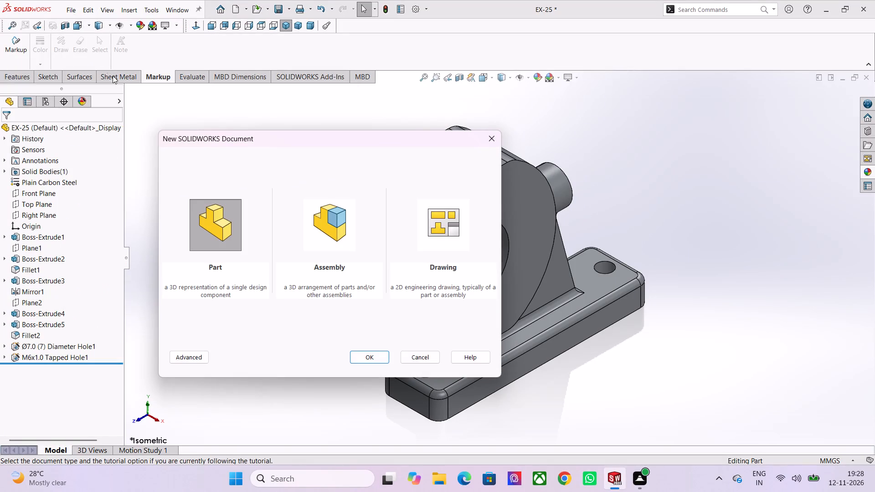
{"action": "double_click", "coordinate": [210, 221]}
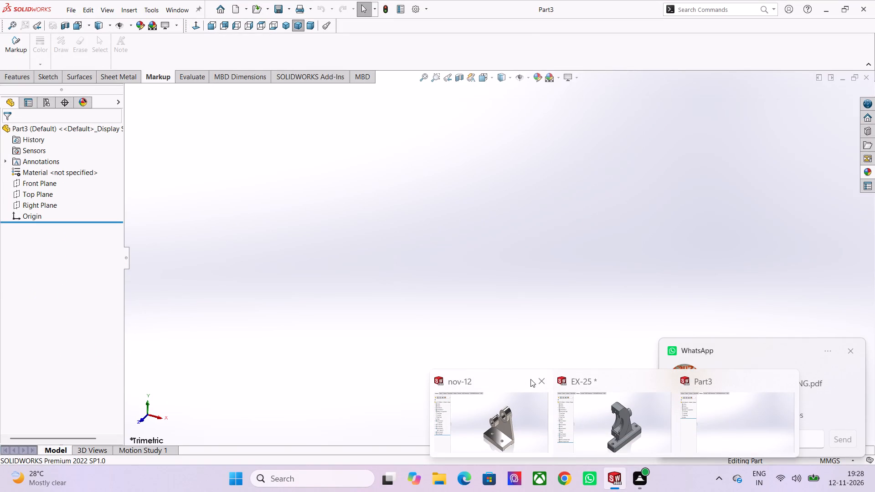
Close the nov-12 and EX-25 documents, discarding the unsaved changes.
{"action": "left_click", "coordinate": [540, 381]}
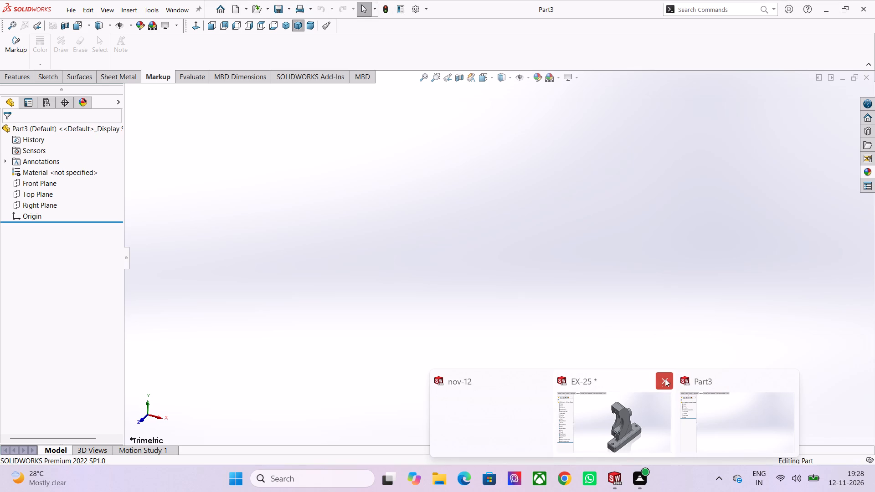
{"action": "left_click", "coordinate": [659, 380]}
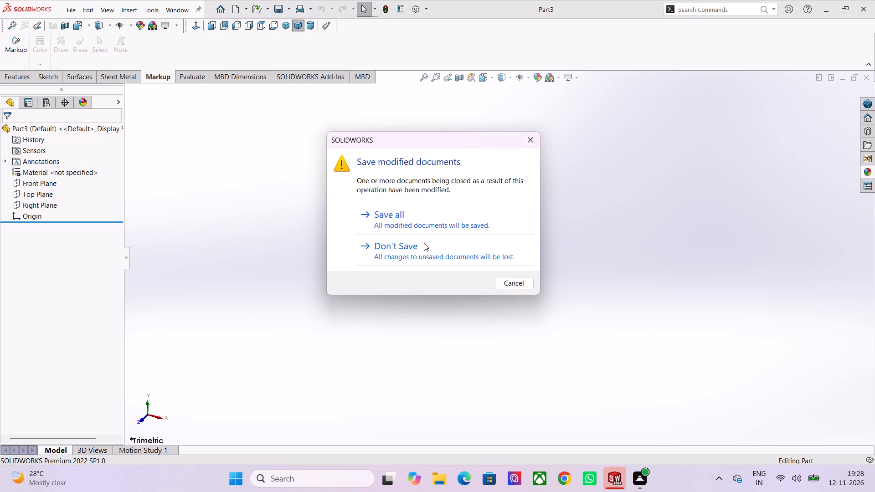
{"action": "left_click", "coordinate": [409, 251]}
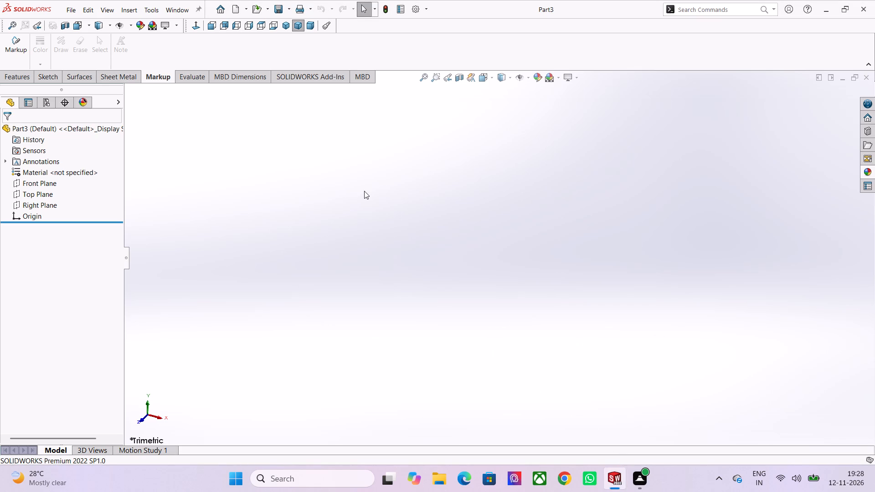
On the Front Plane, sketch a center rectangle about 72.5 mm wide and 52 mm high, centered on the origin.
{"action": "scroll", "coordinate": [364, 190], "scroll_direction": "down", "scroll_amount": 2}
{"action": "scroll", "coordinate": [444, 321], "scroll_direction": "up", "scroll_amount": 2}
{"action": "scroll", "coordinate": [444, 321], "scroll_direction": "down", "scroll_amount": 1}
{"action": "left_click", "coordinate": [40, 187]}
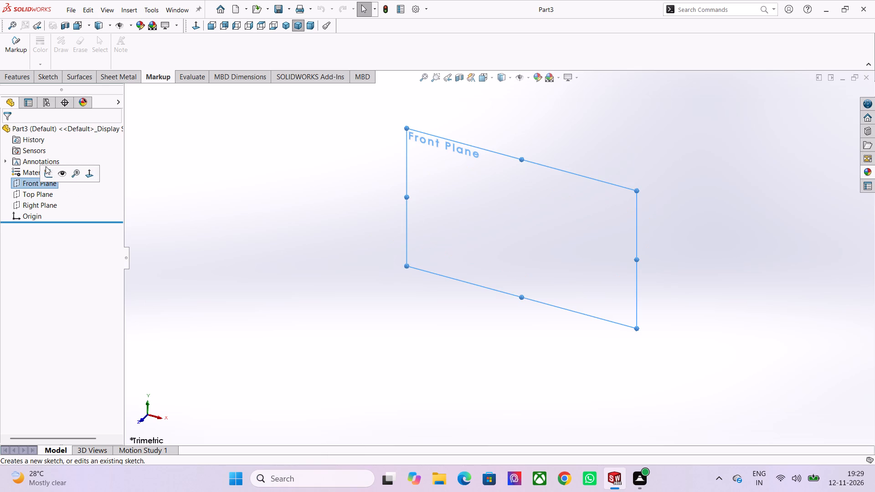
{"action": "left_click", "coordinate": [47, 178]}
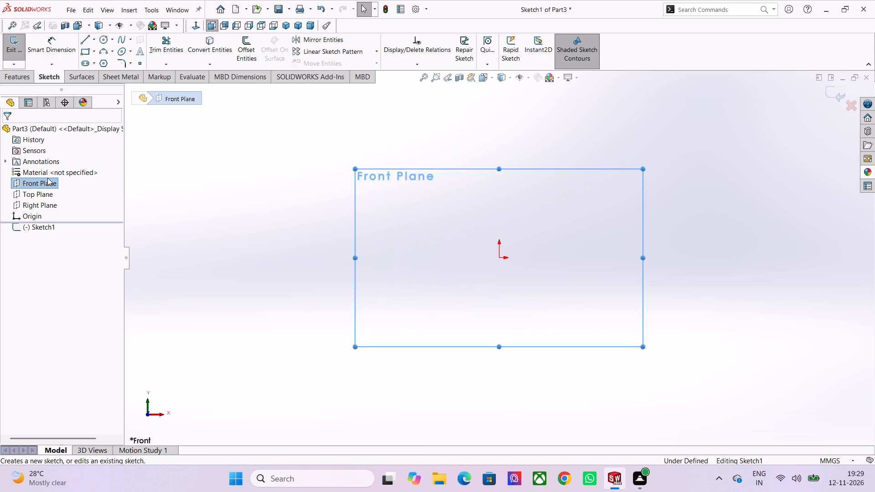
{"action": "left_click", "coordinate": [95, 54]}
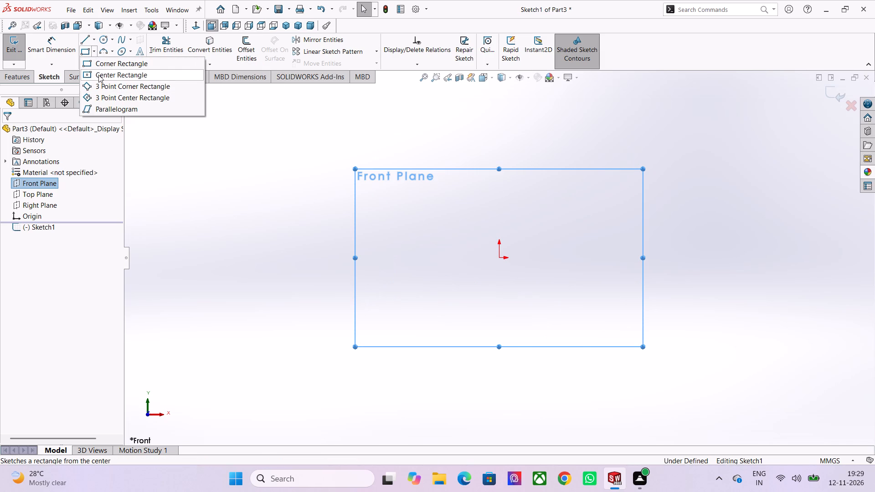
{"action": "left_click", "coordinate": [98, 75]}
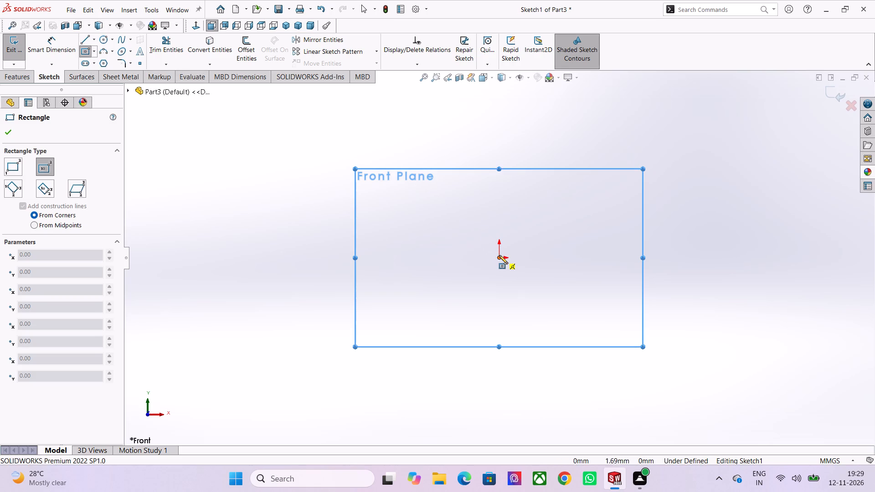
{"action": "left_click", "coordinate": [499, 255]}
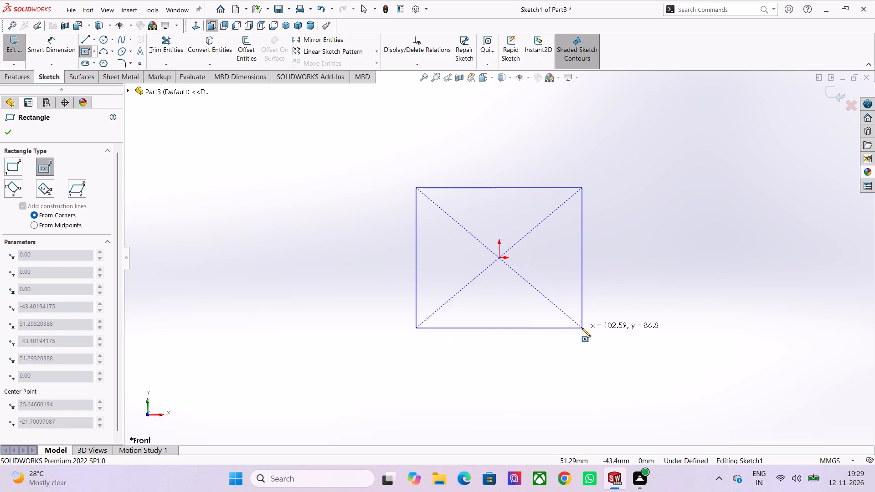
{"action": "scroll", "coordinate": [550, 308], "scroll_direction": "up", "scroll_amount": 1}
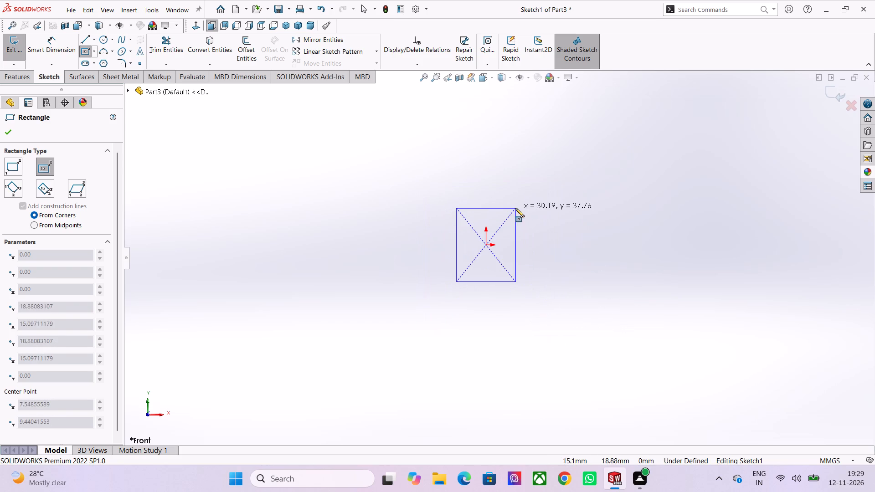
{"action": "scroll", "coordinate": [563, 290], "scroll_direction": "up", "scroll_amount": 1}
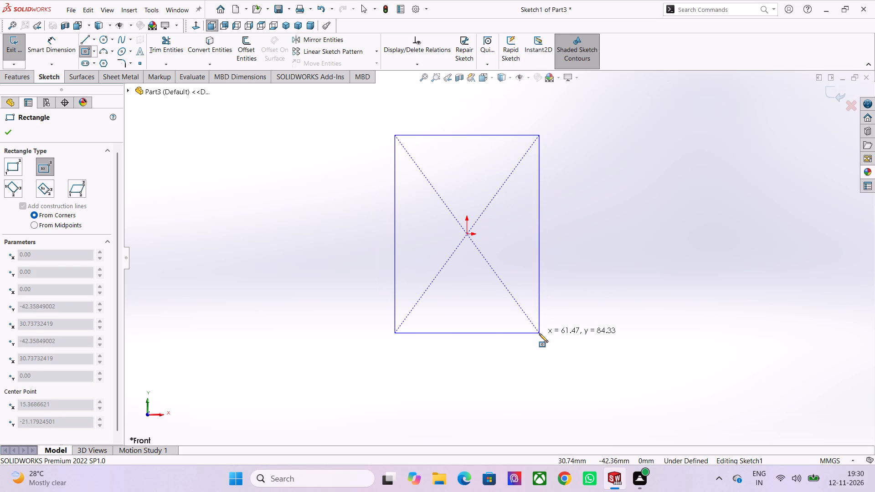
{"action": "scroll", "coordinate": [547, 292], "scroll_direction": "down", "scroll_amount": 1}
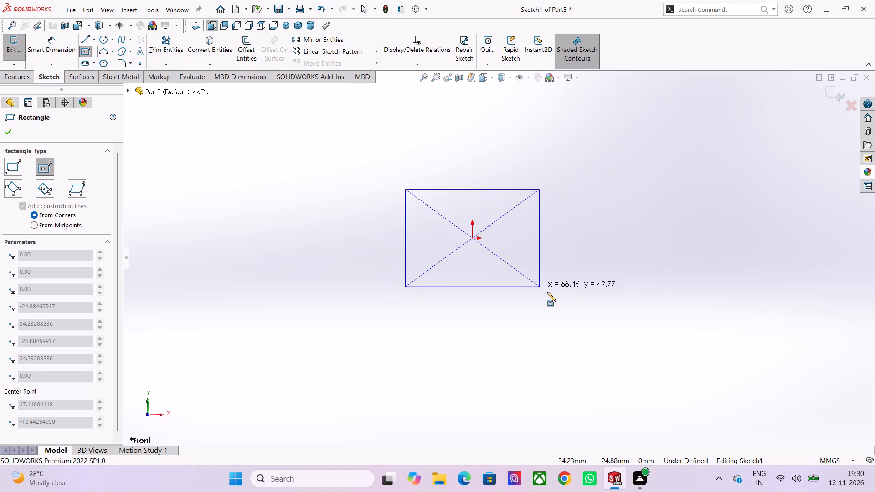
{"action": "scroll", "coordinate": [514, 273], "scroll_direction": "up", "scroll_amount": 2}
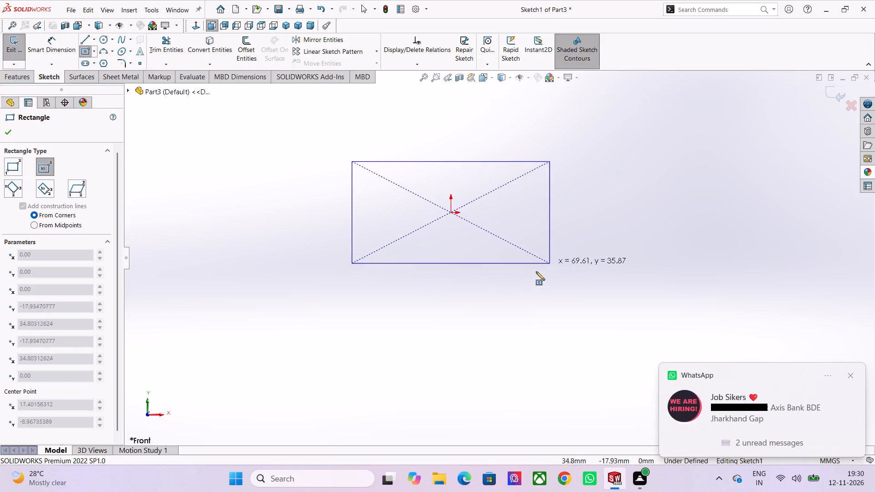
{"action": "left_click", "coordinate": [554, 286]}
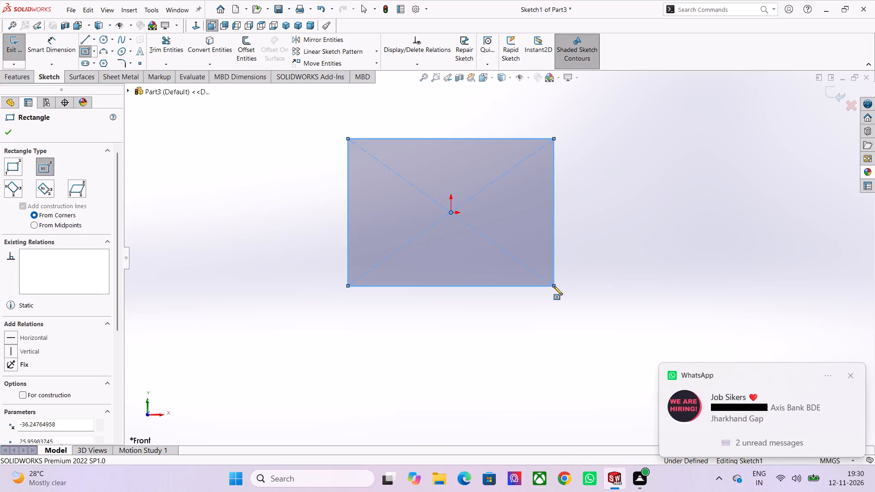
Dimension the rectangle 31.8 mm wide and 15.8 mm high, and exit the sketch.
{"action": "scroll", "coordinate": [423, 123], "scroll_direction": "down", "scroll_amount": 2}
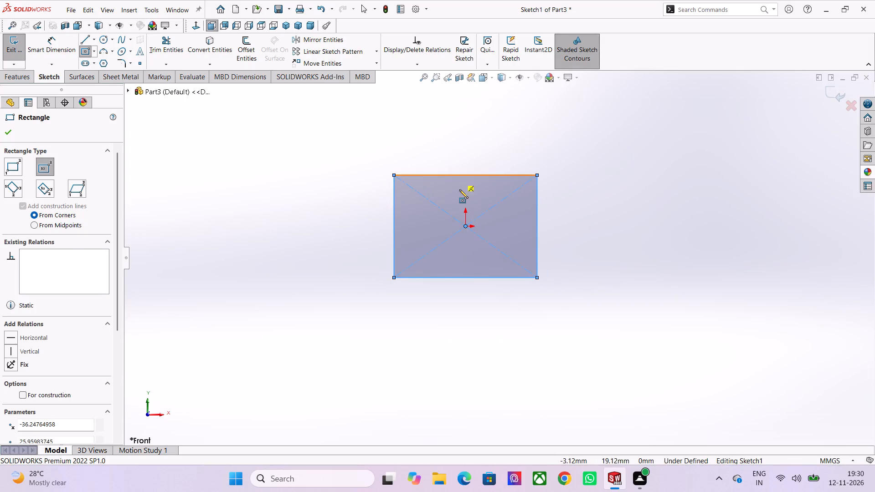
{"action": "left_click", "coordinate": [62, 47]}
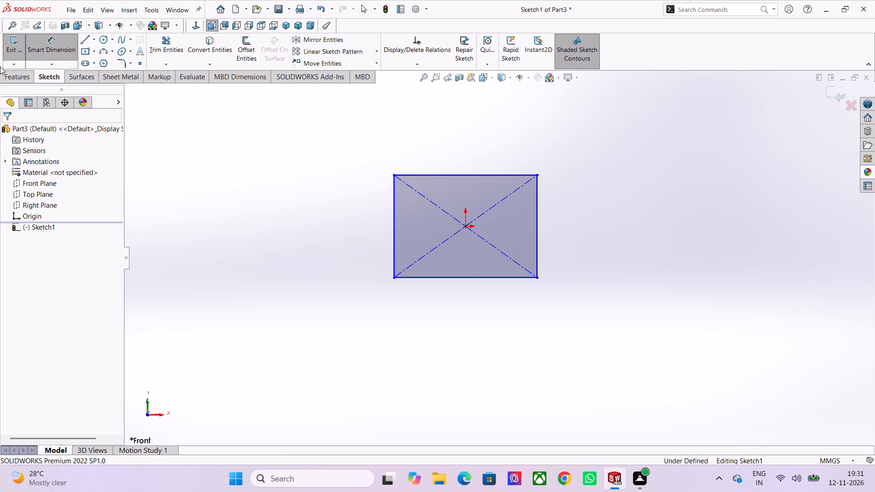
{"action": "left_click", "coordinate": [44, 48]}
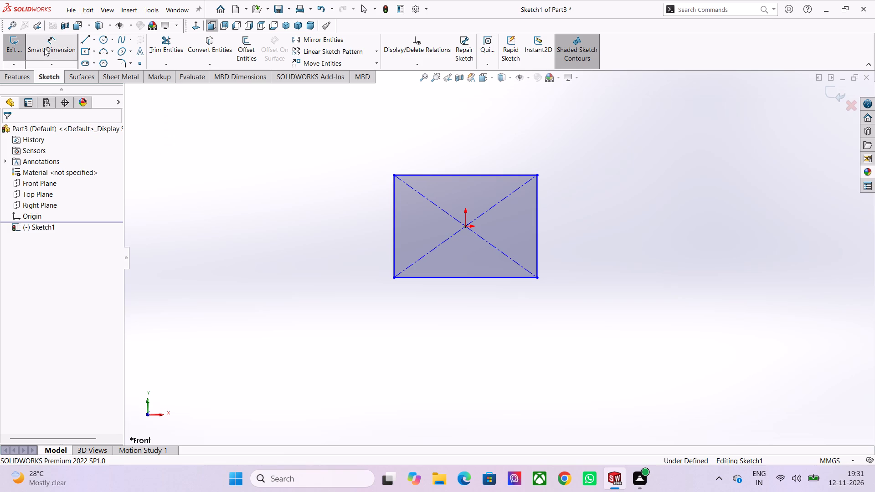
{"action": "left_click", "coordinate": [44, 48]}
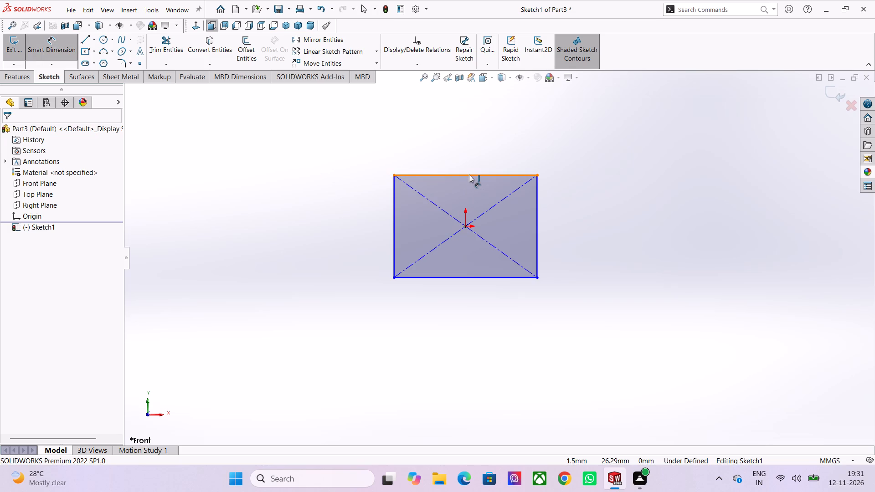
{"action": "left_click", "coordinate": [469, 174]}
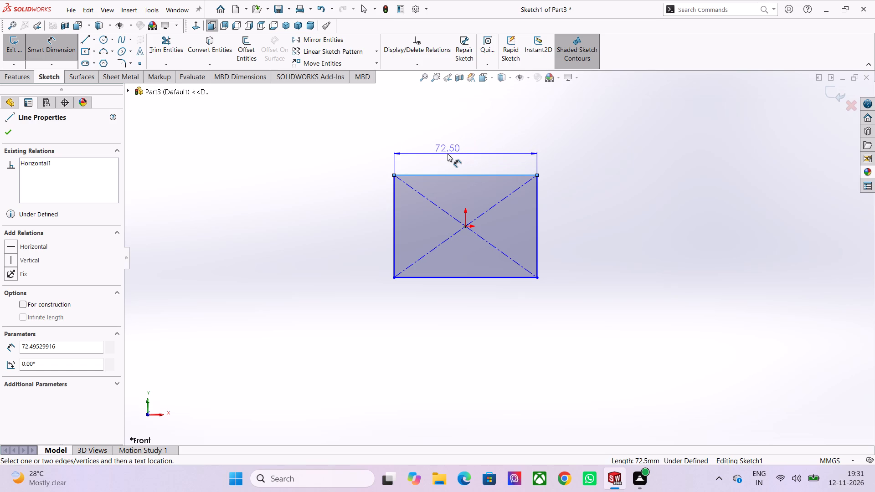
{"action": "left_click", "coordinate": [448, 154]}
{"action": "type", "text": "31.8"}
{"action": "key", "text": "Return"}
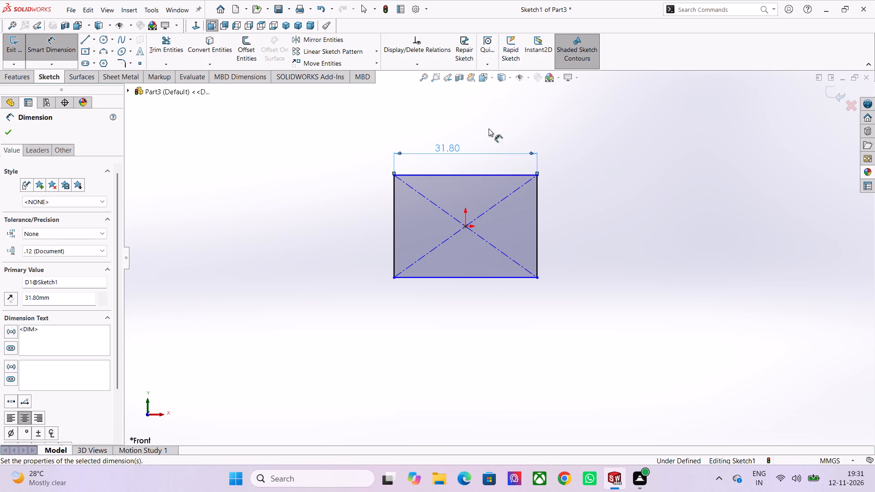
{"action": "left_click", "coordinate": [535, 206]}
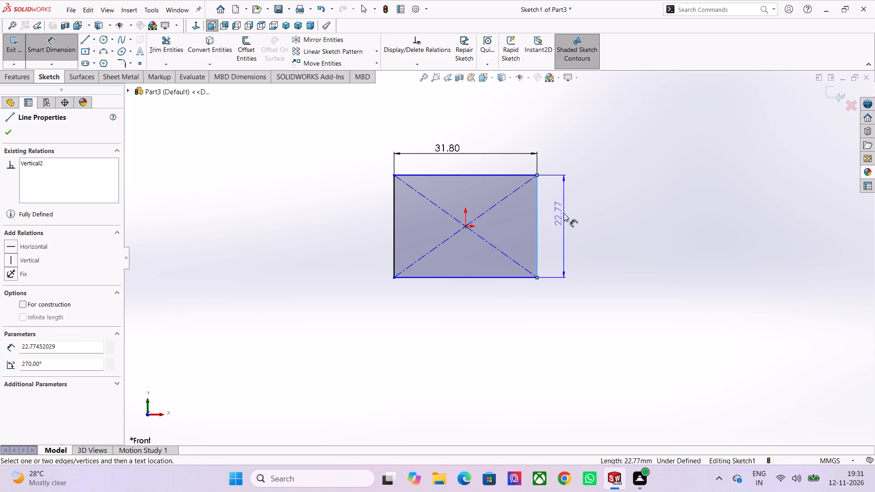
{"action": "left_click", "coordinate": [564, 213]}
{"action": "type", "text": "15.8"}
{"action": "key", "text": "Return"}
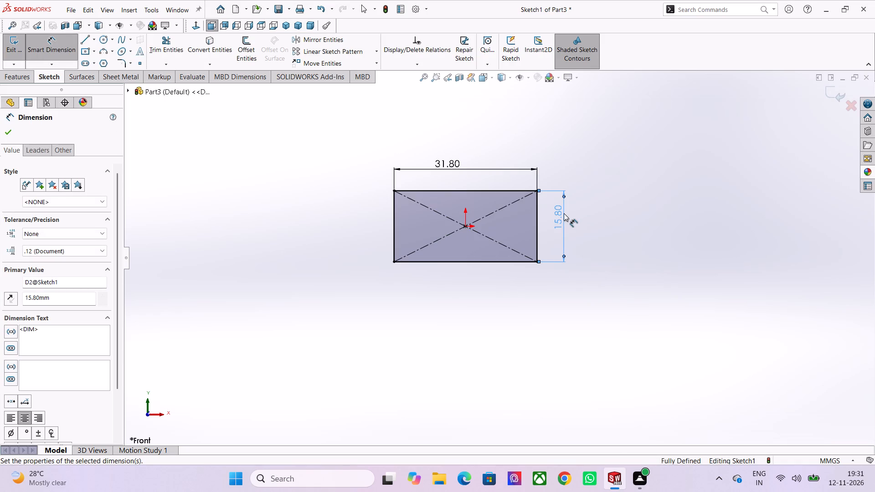
{"action": "left_click", "coordinate": [10, 128]}
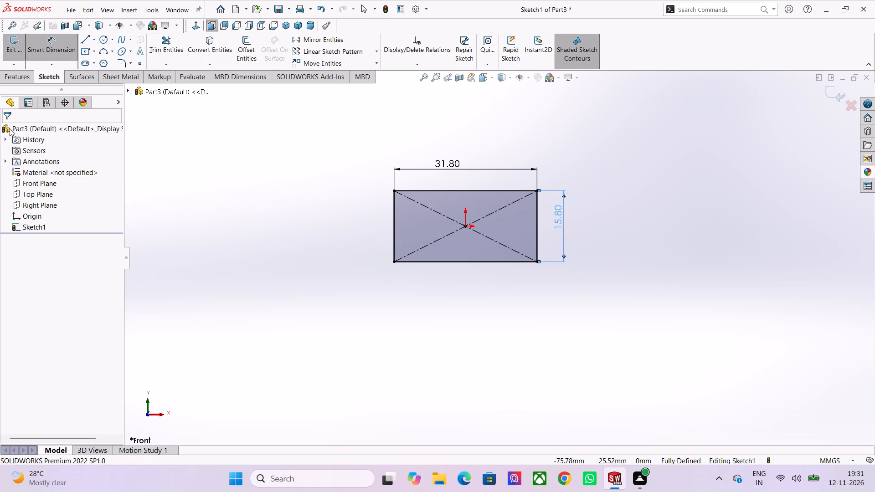
{"action": "left_click", "coordinate": [14, 47]}
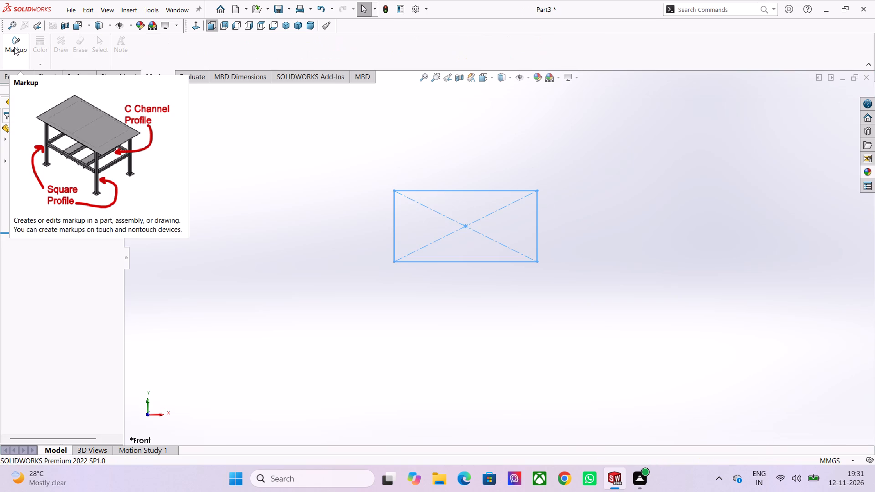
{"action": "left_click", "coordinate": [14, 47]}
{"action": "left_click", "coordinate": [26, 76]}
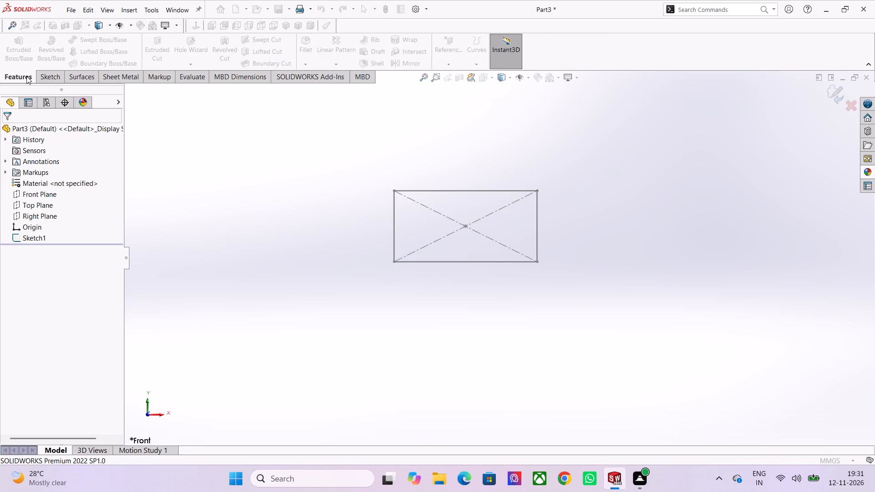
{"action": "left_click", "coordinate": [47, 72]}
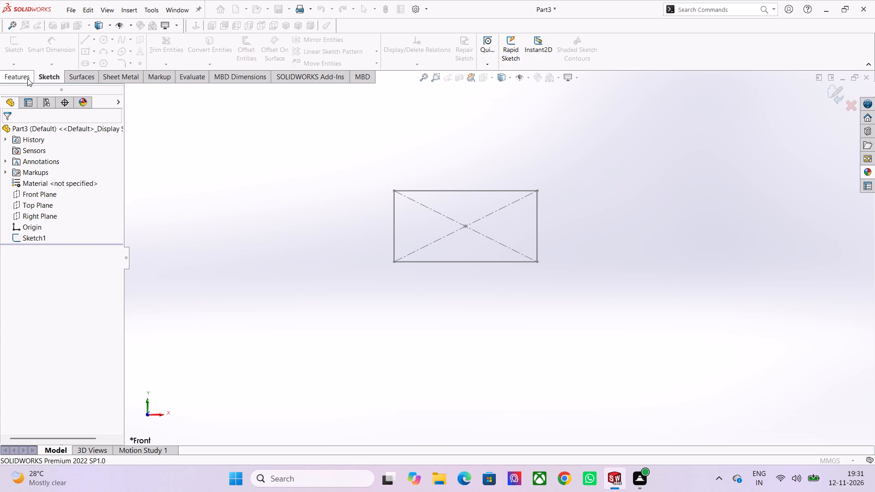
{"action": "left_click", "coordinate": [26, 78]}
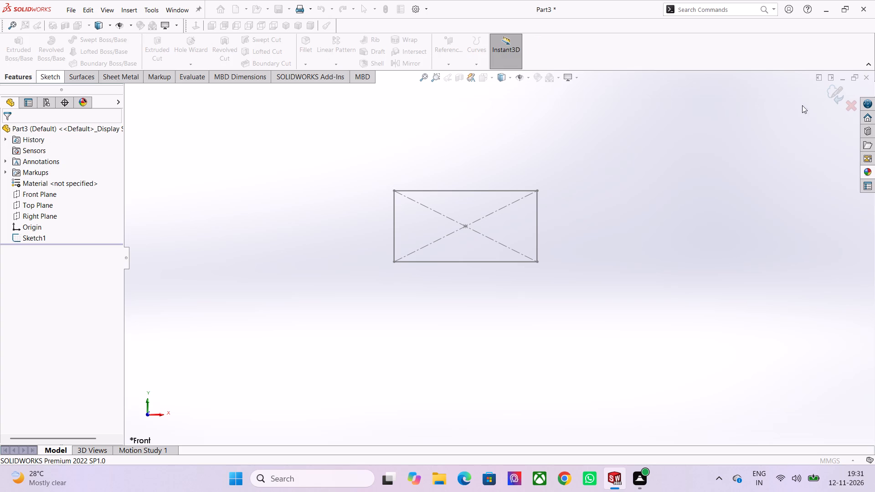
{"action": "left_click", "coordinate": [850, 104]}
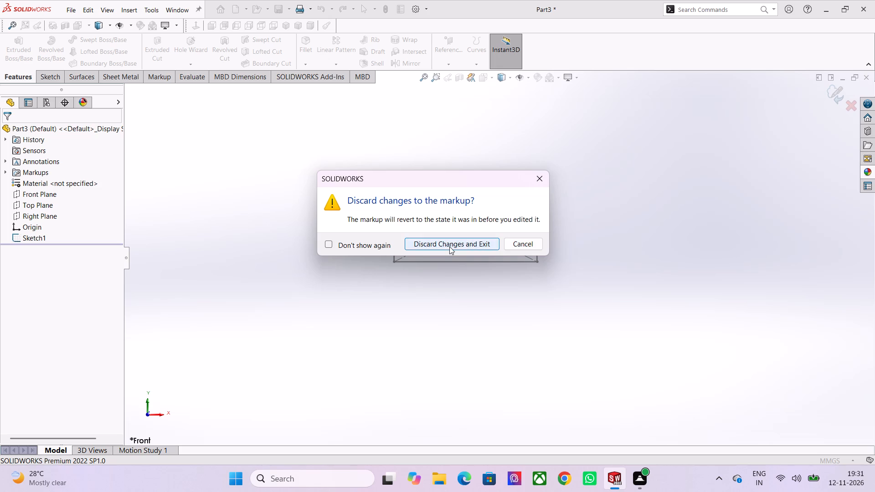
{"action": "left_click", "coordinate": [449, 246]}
Extrude the rectangle sketch into a block with a Blind depth of 9.6 mm.
{"action": "left_click", "coordinate": [15, 45]}
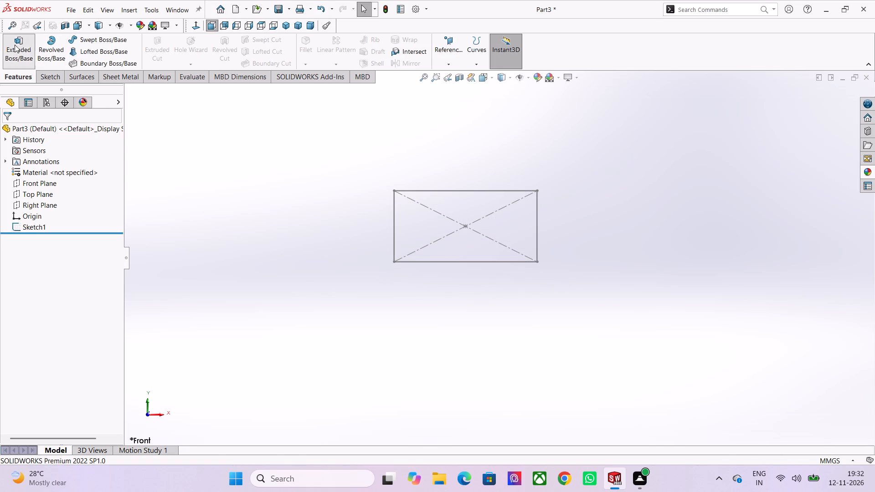
{"action": "left_click", "coordinate": [411, 191]}
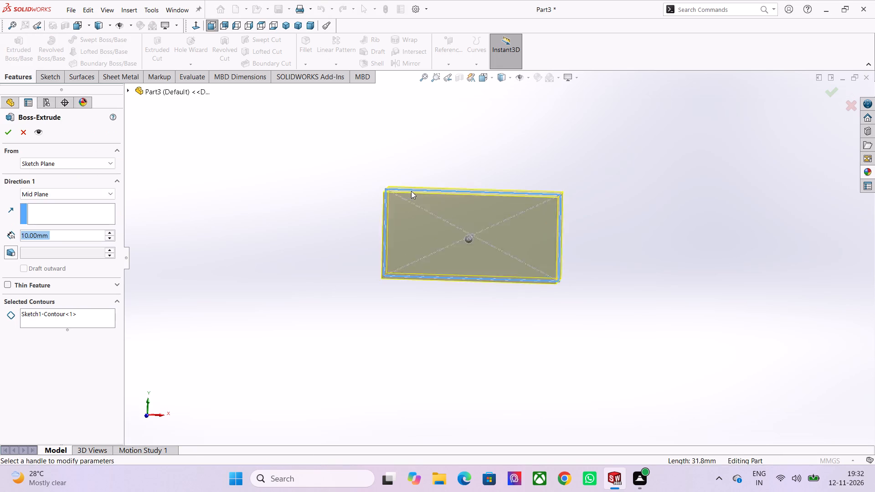
{"action": "scroll", "coordinate": [411, 191], "scroll_direction": "down", "scroll_amount": 1}
{"action": "left_click", "coordinate": [67, 192]}
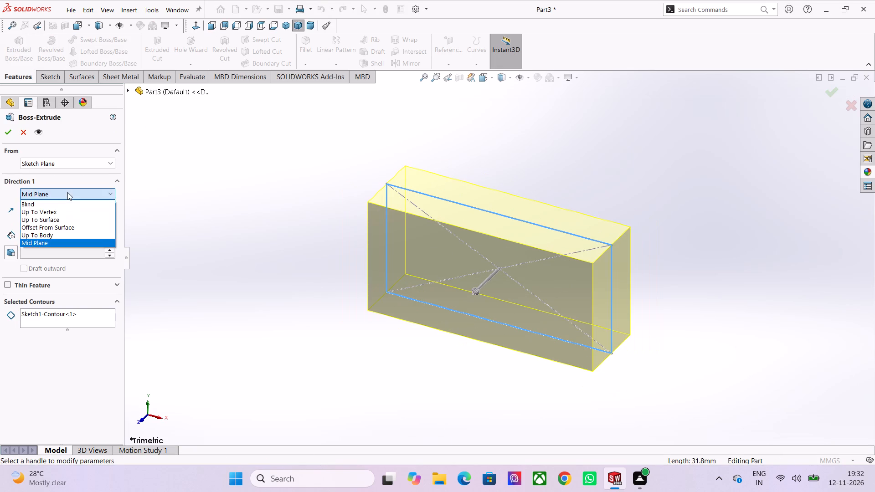
{"action": "left_click", "coordinate": [67, 201]}
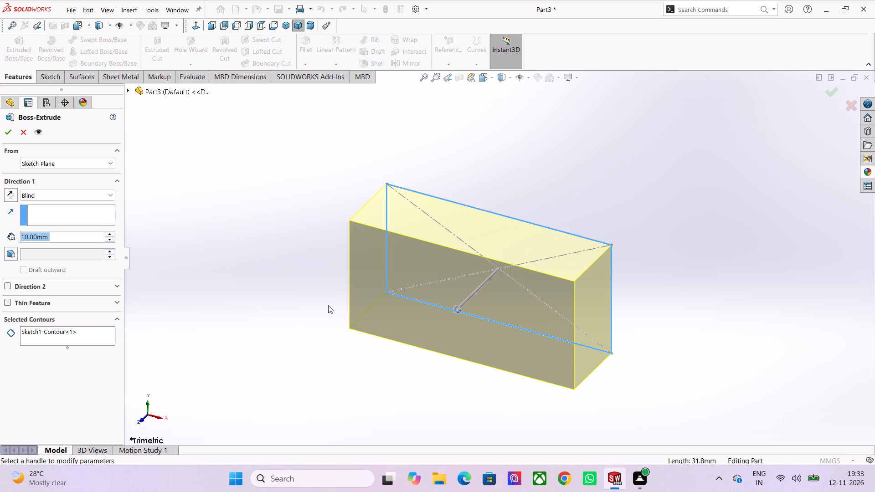
{"action": "scroll", "coordinate": [328, 305], "scroll_direction": "down", "scroll_amount": 1}
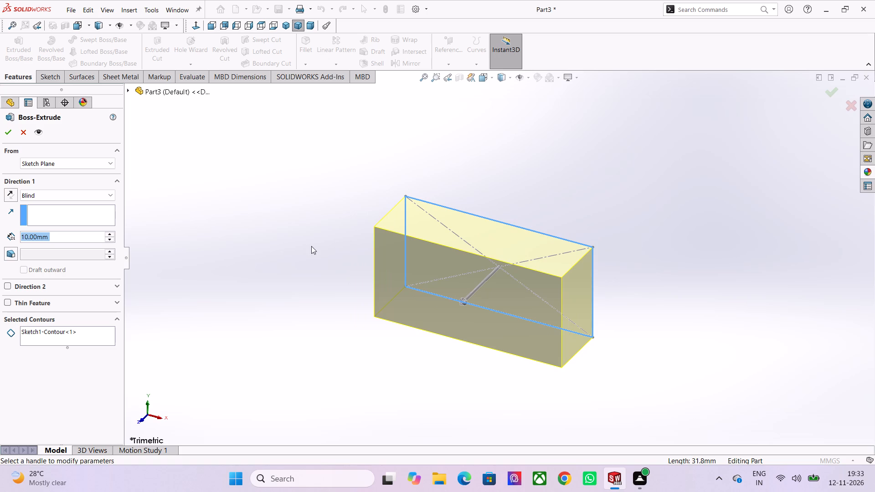
{"action": "middle_click_drag", "start_coordinate": [298, 253], "coordinate": [293, 282]}
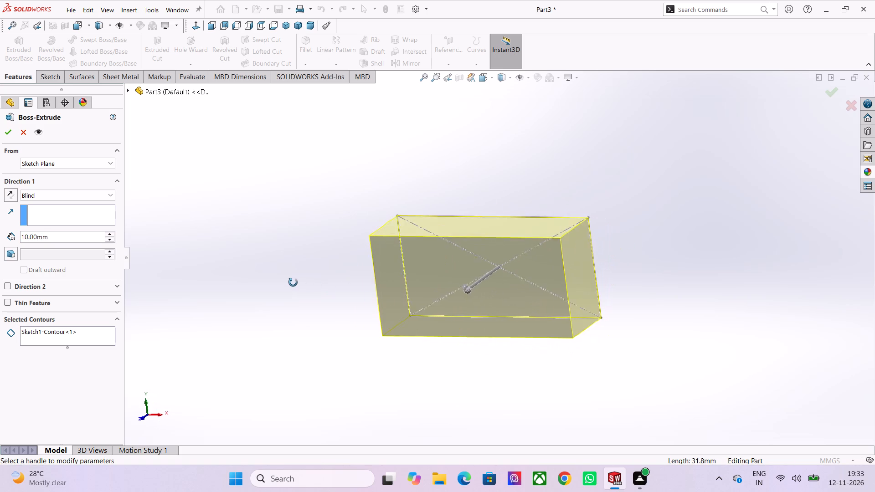
{"action": "middle_click_drag", "start_coordinate": [293, 282], "coordinate": [258, 283]}
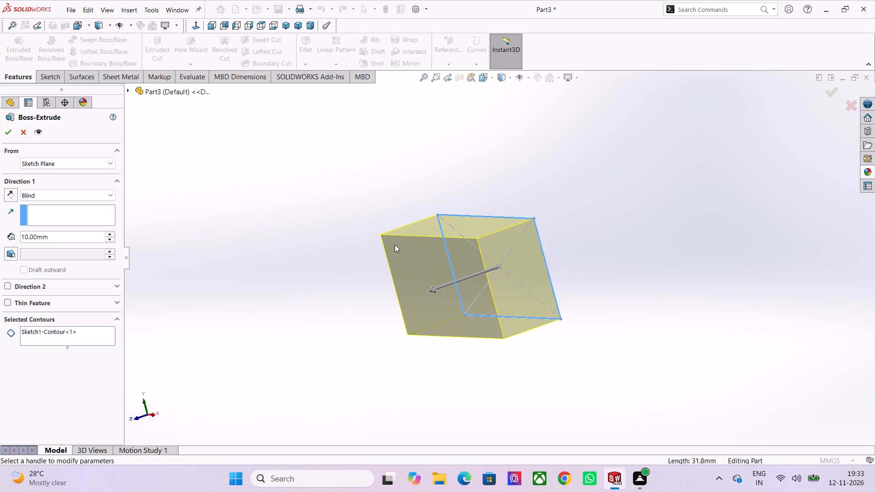
{"action": "middle_click_drag", "start_coordinate": [322, 219], "coordinate": [354, 254]}
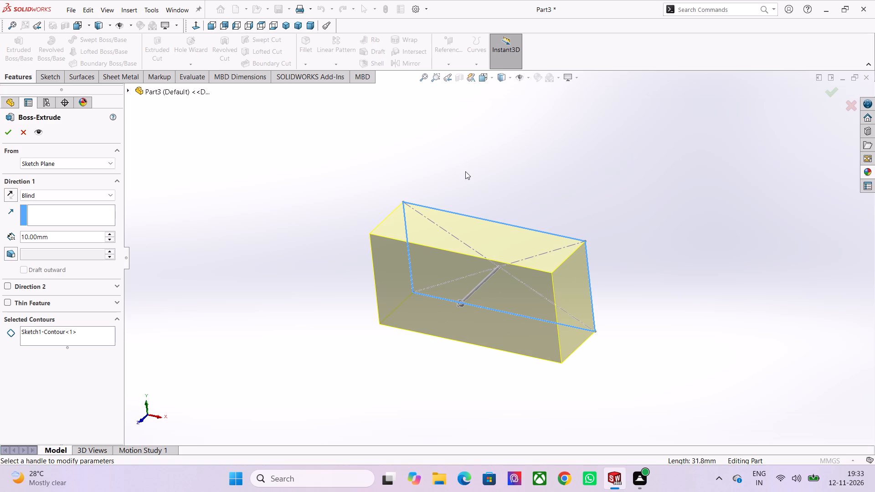
{"action": "scroll", "coordinate": [524, 181], "scroll_direction": "up", "scroll_amount": 1}
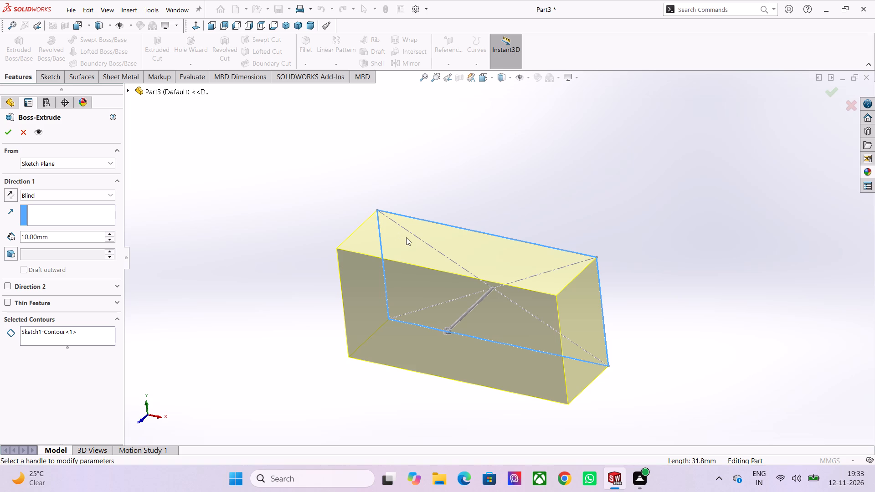
{"action": "double_click", "coordinate": [62, 236]}
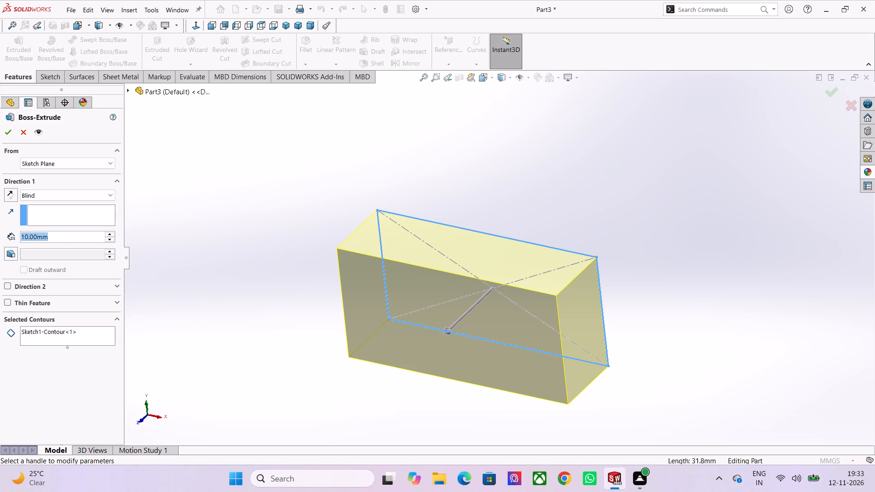
{"action": "type", "text": "9.6"}
{"action": "key", "text": "Return"}
{"action": "key", "text": "Return"}
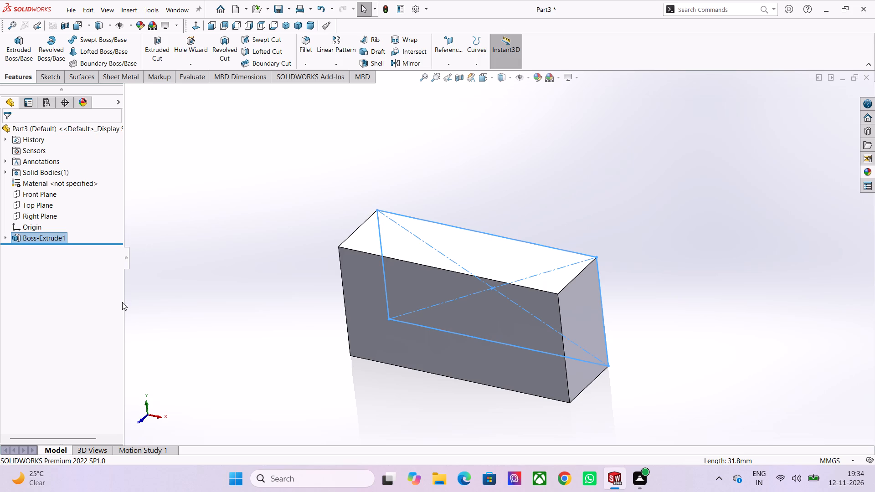
{"action": "left_click", "coordinate": [227, 173]}
On the block's front face, sketch a circle of about 1.9 mm radius near the upper-left corner.
{"action": "scroll", "coordinate": [361, 482], "scroll_direction": "down", "scroll_amount": 1}
{"action": "scroll", "coordinate": [334, 409], "scroll_direction": "down", "scroll_amount": 1}
{"action": "middle_click_drag", "start_coordinate": [334, 409], "coordinate": [353, 359]}
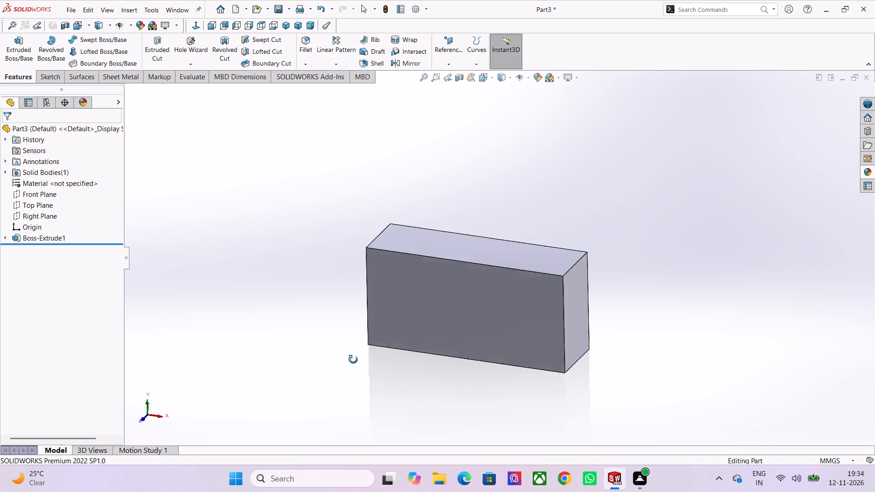
{"action": "middle_click_drag", "start_coordinate": [353, 359], "coordinate": [339, 305]}
{"action": "left_click", "coordinate": [422, 301]}
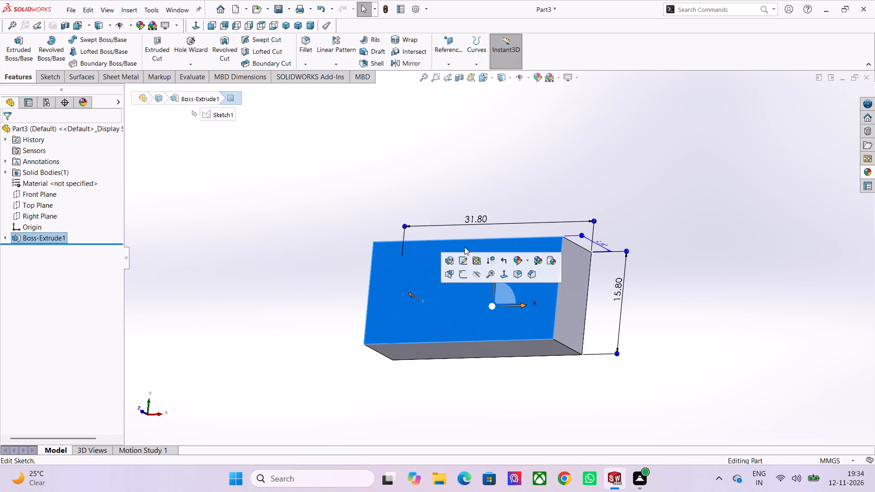
{"action": "left_click", "coordinate": [461, 270]}
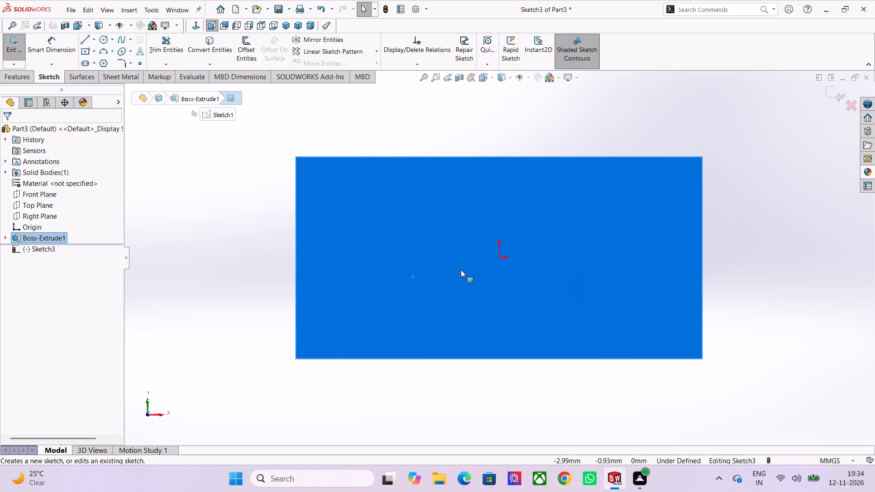
{"action": "left_click", "coordinate": [104, 40]}
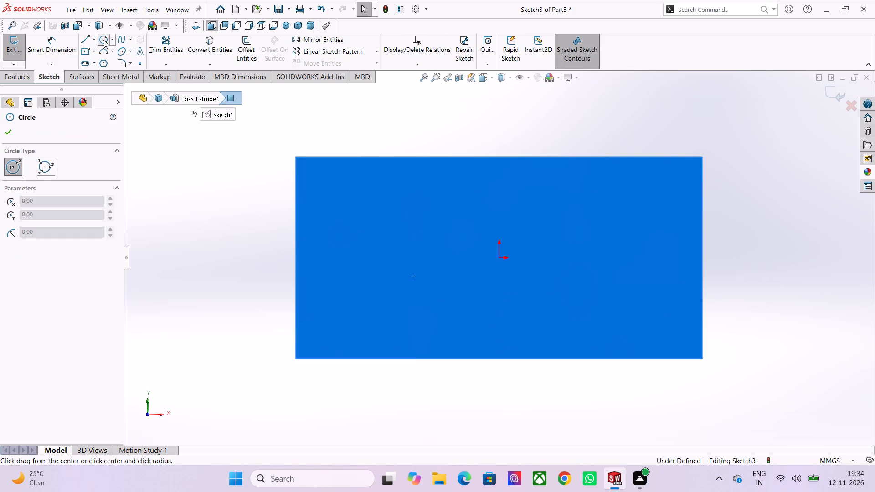
{"action": "left_click", "coordinate": [339, 204]}
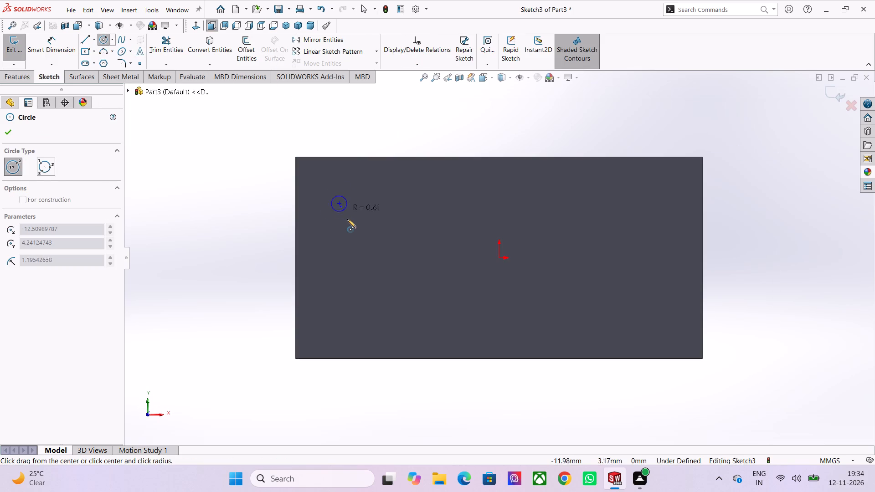
{"action": "left_click", "coordinate": [351, 225]}
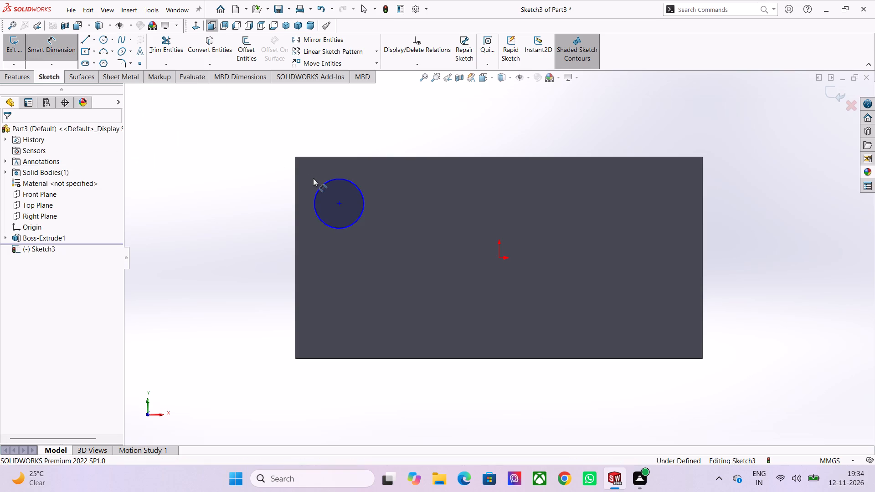
Dimension the circle's diameter as 4.8 mm.
{"action": "left_click", "coordinate": [333, 179]}
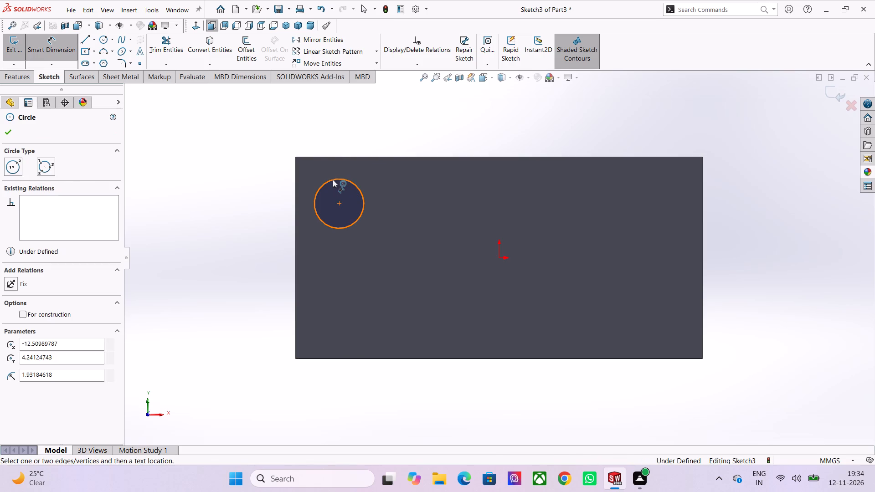
{"action": "left_click", "coordinate": [326, 133]}
{"action": "type", "text": "4.8"}
{"action": "key", "text": "Return"}
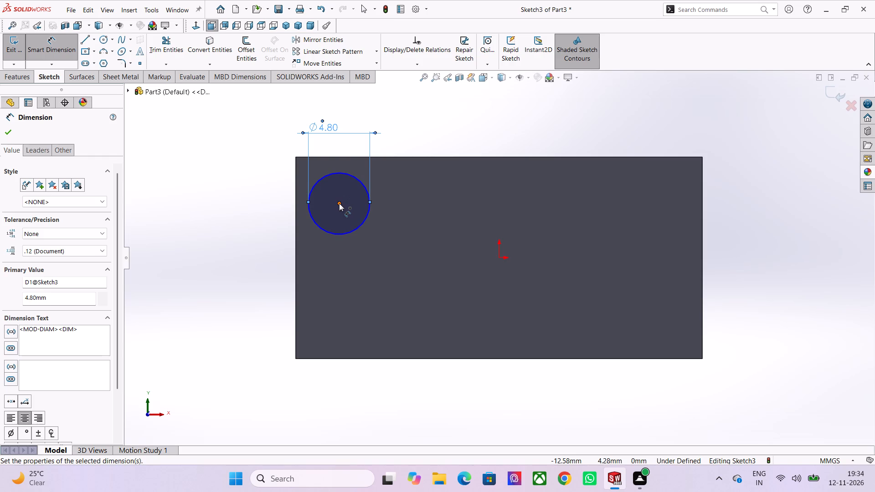
Dimension the circle's center 4 mm vertically and 12 mm horizontally from the origin.
{"action": "left_click", "coordinate": [499, 256]}
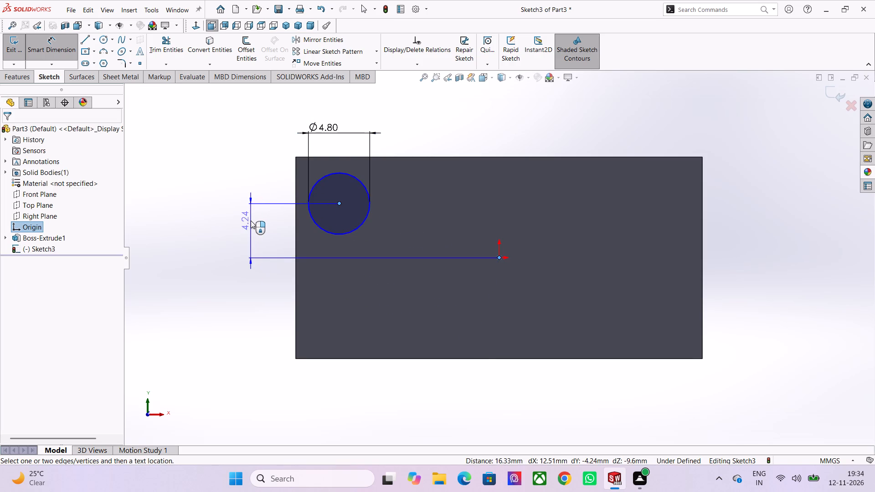
{"action": "left_click", "coordinate": [251, 220]}
{"action": "key", "text": "4"}
{"action": "key", "text": "Return"}
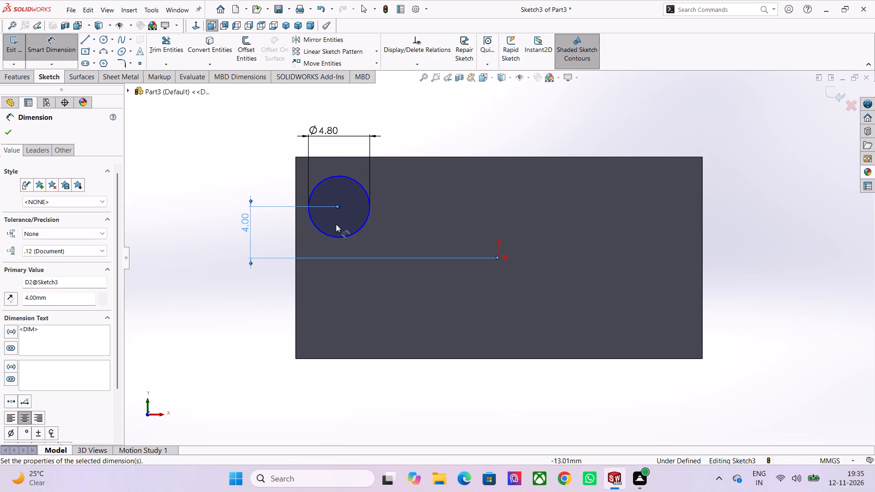
{"action": "left_click", "coordinate": [340, 207]}
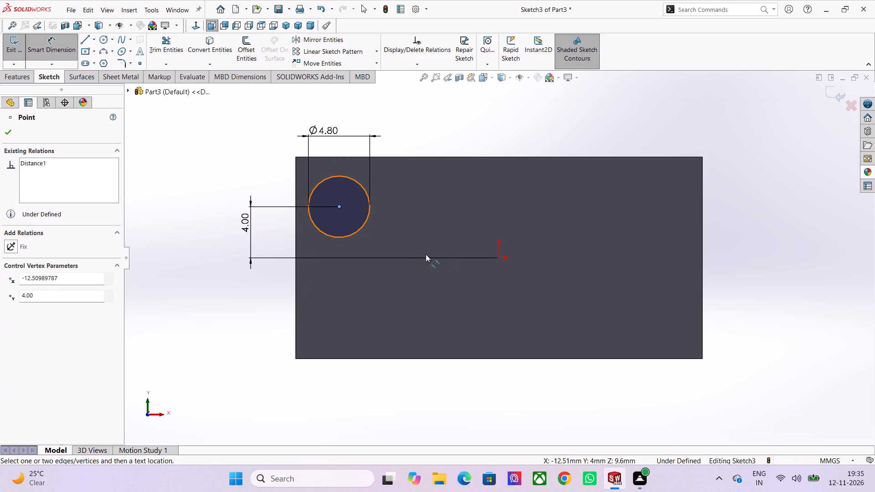
{"action": "left_click", "coordinate": [498, 257]}
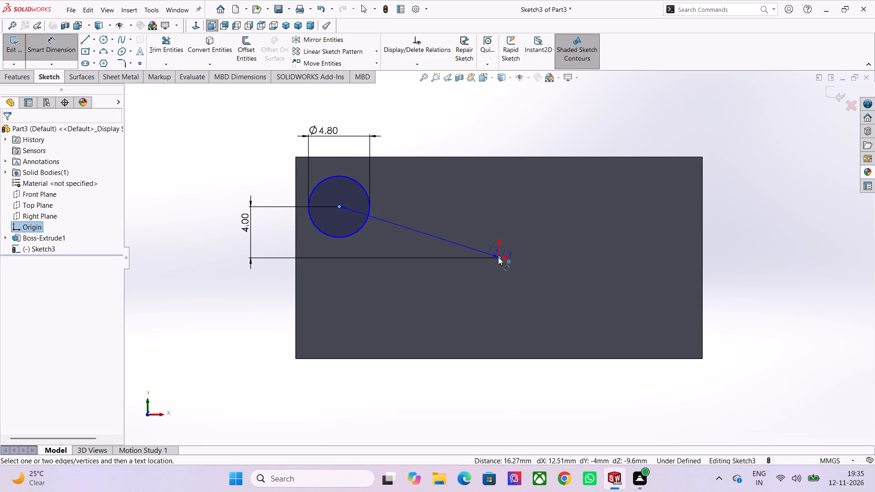
{"action": "scroll", "coordinate": [465, 106], "scroll_direction": "down", "scroll_amount": 1}
{"action": "left_click", "coordinate": [449, 118]}
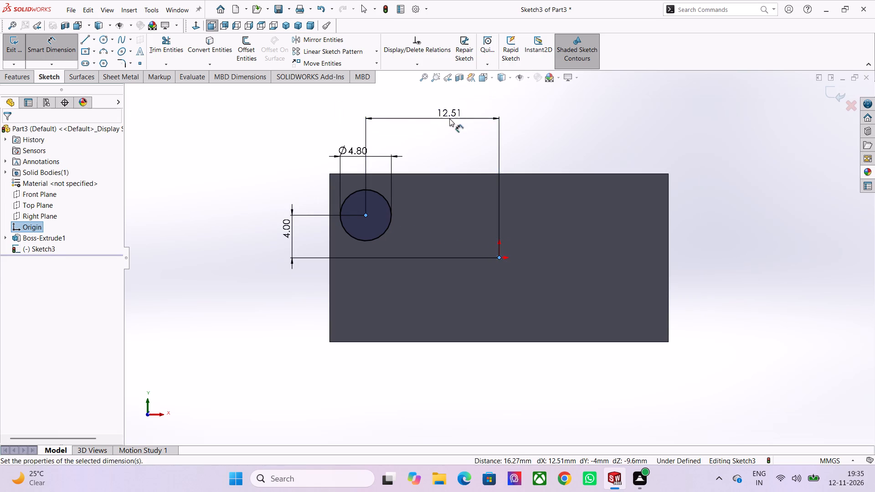
{"action": "type", "text": "12"}
{"action": "key", "text": "Return"}
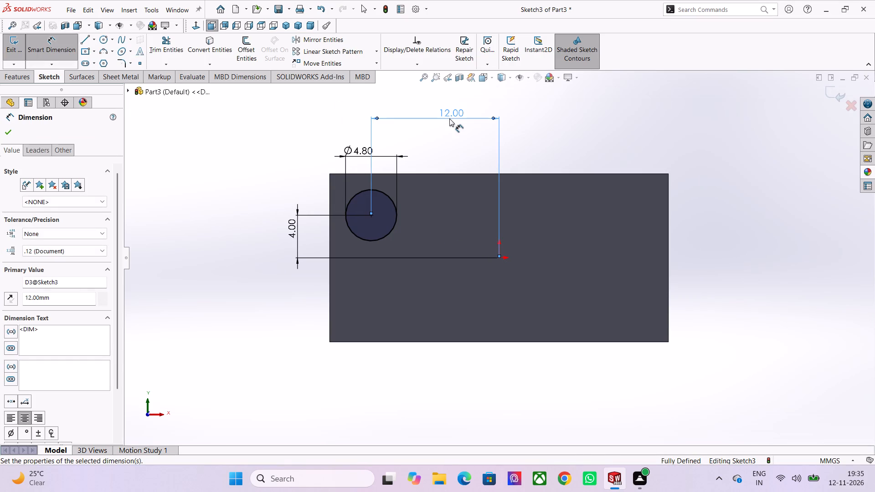
{"action": "left_click", "coordinate": [10, 133]}
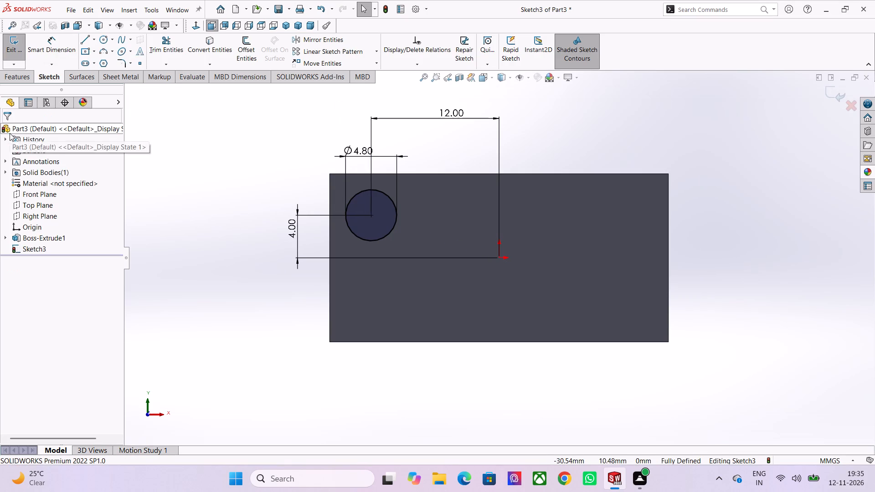
Set up a linear sketch pattern of the 4.8 mm circle along the X-axis with 4 instances.
{"action": "scroll", "coordinate": [362, 230], "scroll_direction": "down", "scroll_amount": 2}
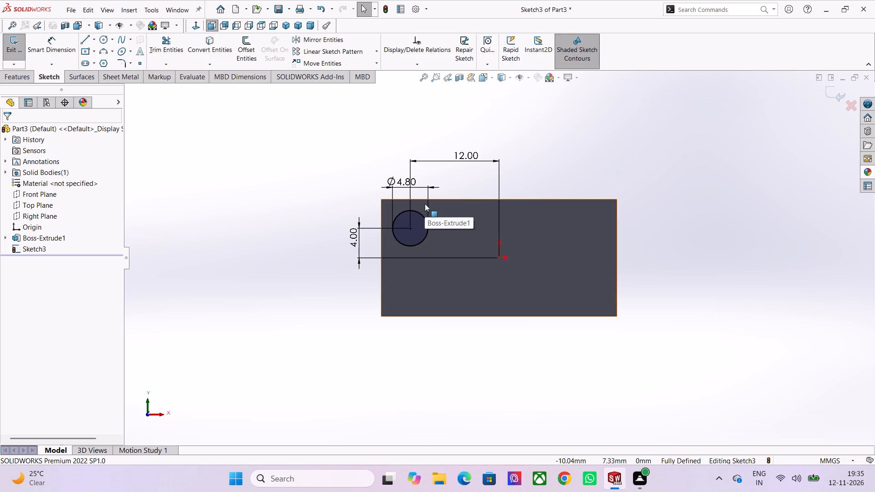
{"action": "left_click", "coordinate": [340, 55]}
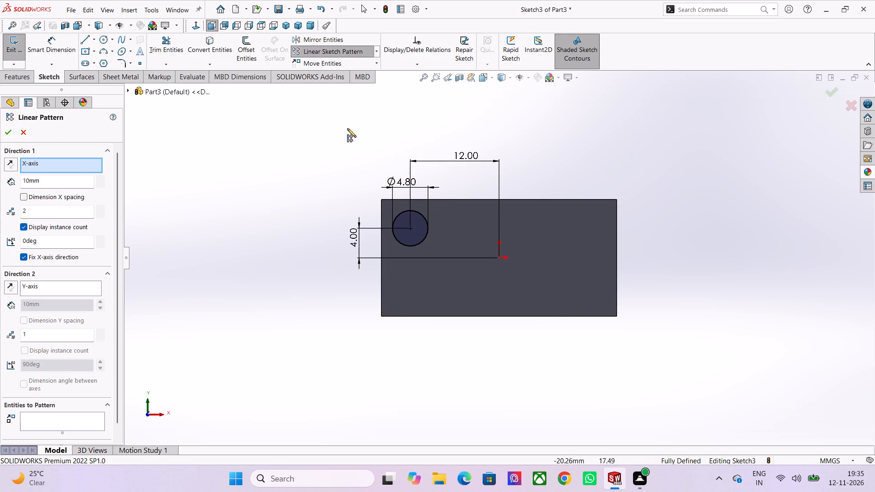
{"action": "scroll", "coordinate": [136, 243], "scroll_direction": "down", "scroll_amount": 2}
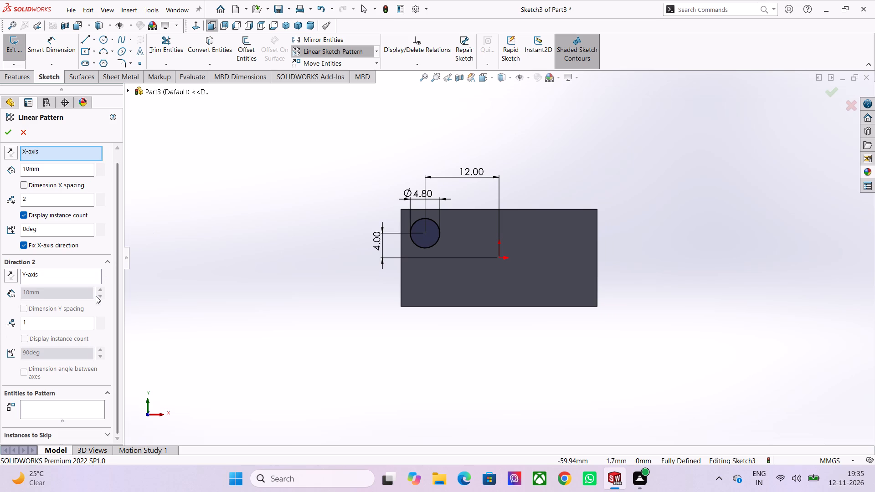
{"action": "left_click", "coordinate": [73, 403]}
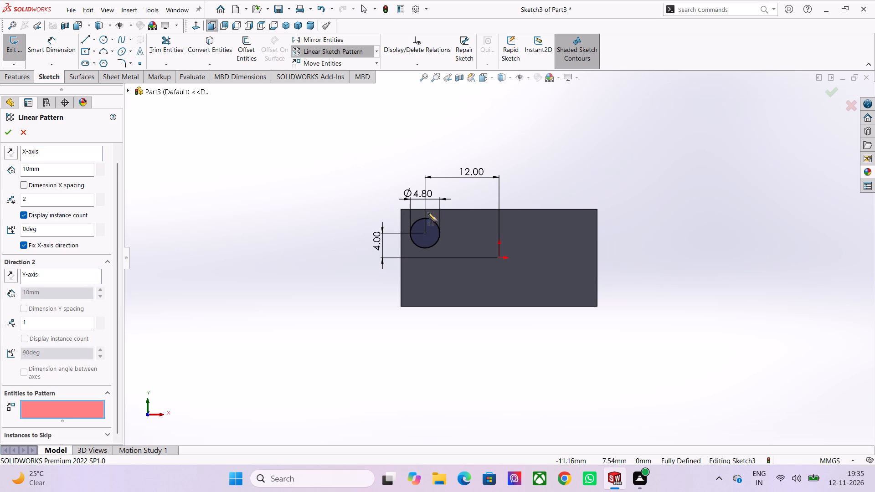
{"action": "left_click", "coordinate": [418, 217]}
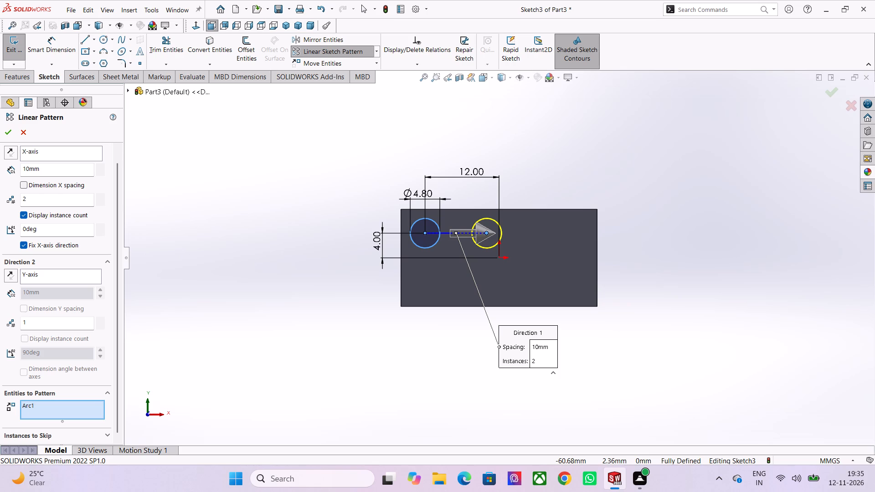
{"action": "left_click", "coordinate": [60, 196]}
{"action": "key", "text": "4"}
{"action": "key", "text": "Return"}
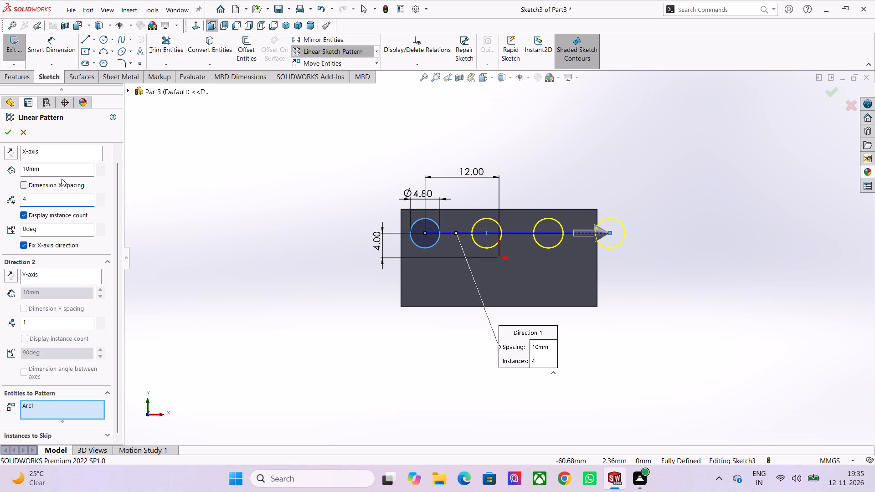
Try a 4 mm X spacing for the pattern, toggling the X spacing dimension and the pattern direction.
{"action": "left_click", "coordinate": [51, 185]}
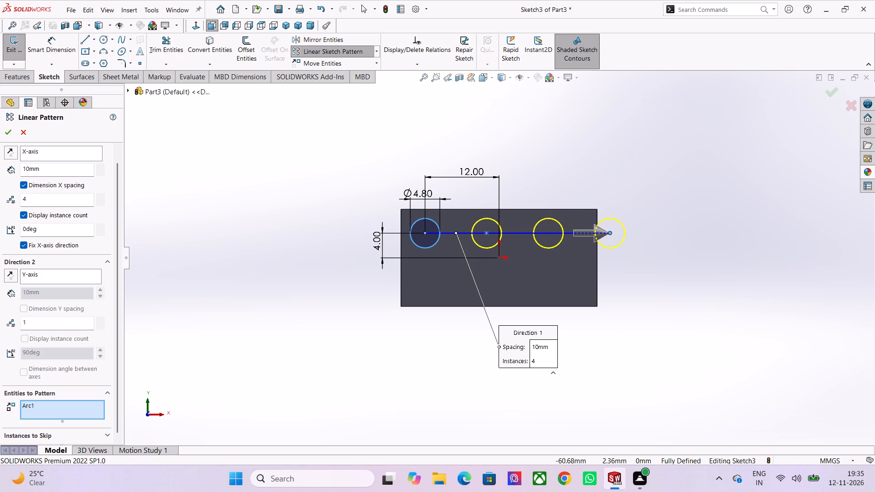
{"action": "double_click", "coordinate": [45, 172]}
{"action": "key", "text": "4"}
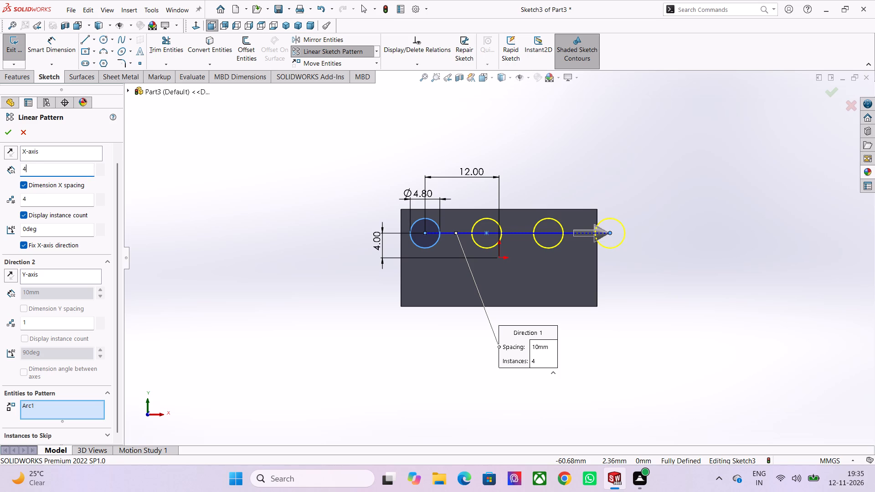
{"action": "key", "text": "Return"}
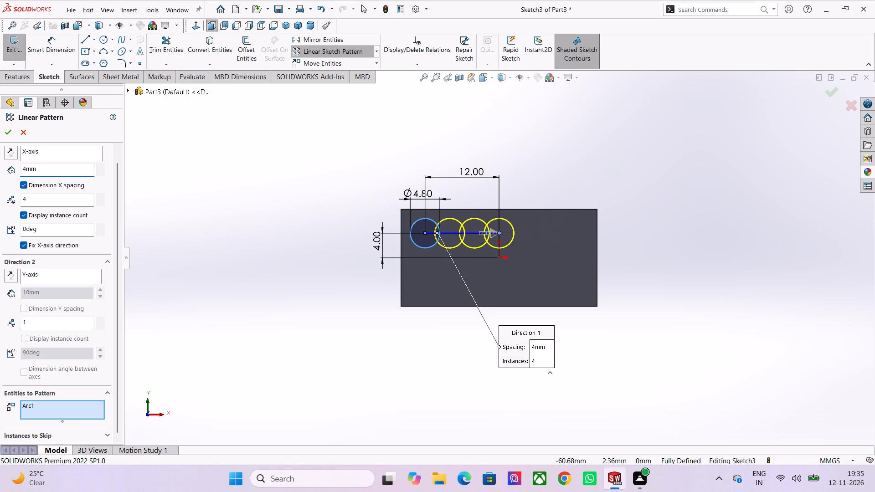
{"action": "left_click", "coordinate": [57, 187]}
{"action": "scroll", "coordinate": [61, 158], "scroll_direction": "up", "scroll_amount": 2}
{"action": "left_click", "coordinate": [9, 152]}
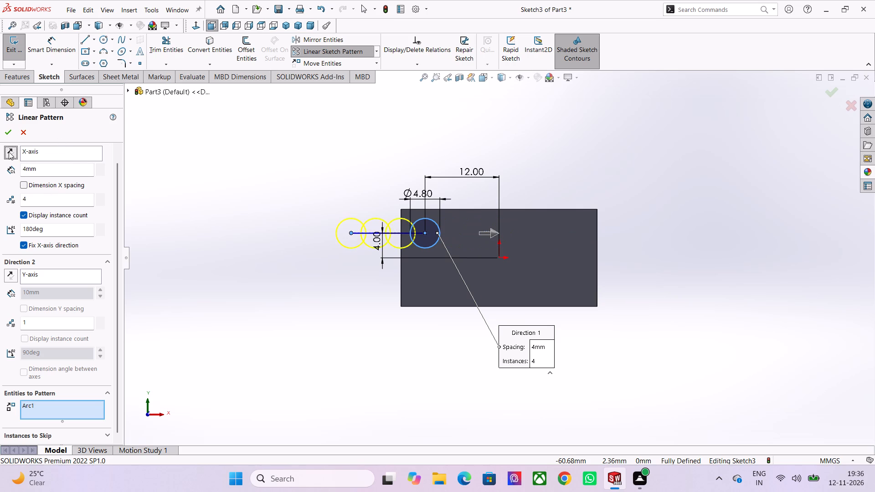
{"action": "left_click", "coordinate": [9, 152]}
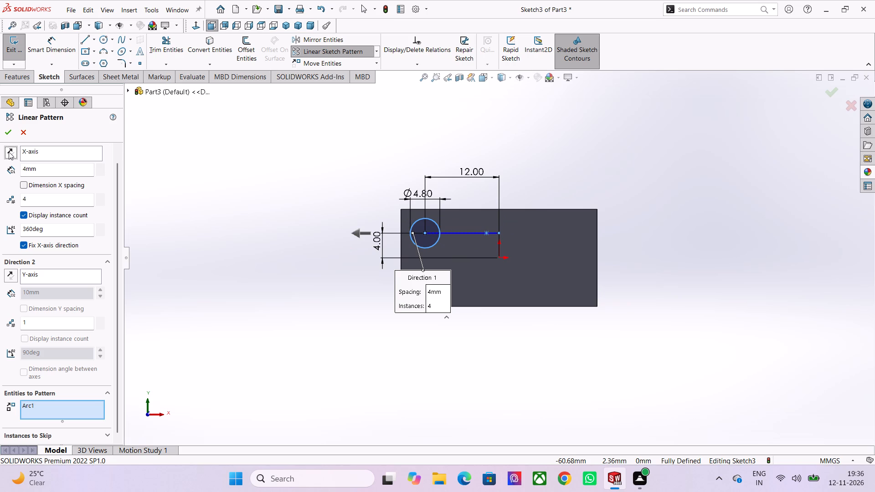
Set the pattern's X-axis spacing to 8 mm.
{"action": "double_click", "coordinate": [47, 166]}
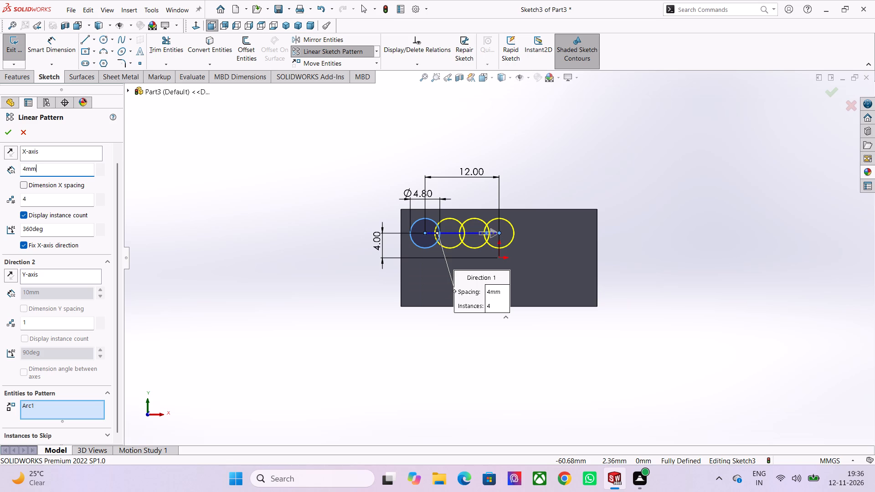
{"action": "double_click", "coordinate": [45, 167]}
{"action": "key", "text": "8"}
{"action": "key", "text": "Return"}
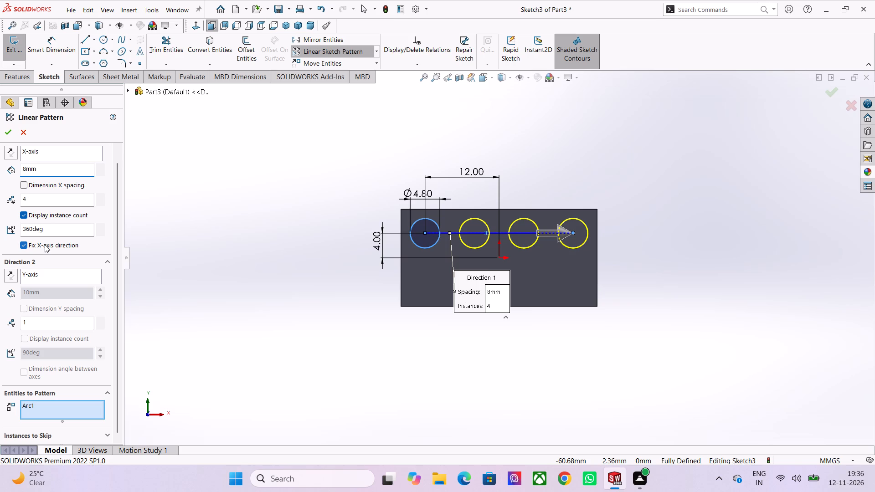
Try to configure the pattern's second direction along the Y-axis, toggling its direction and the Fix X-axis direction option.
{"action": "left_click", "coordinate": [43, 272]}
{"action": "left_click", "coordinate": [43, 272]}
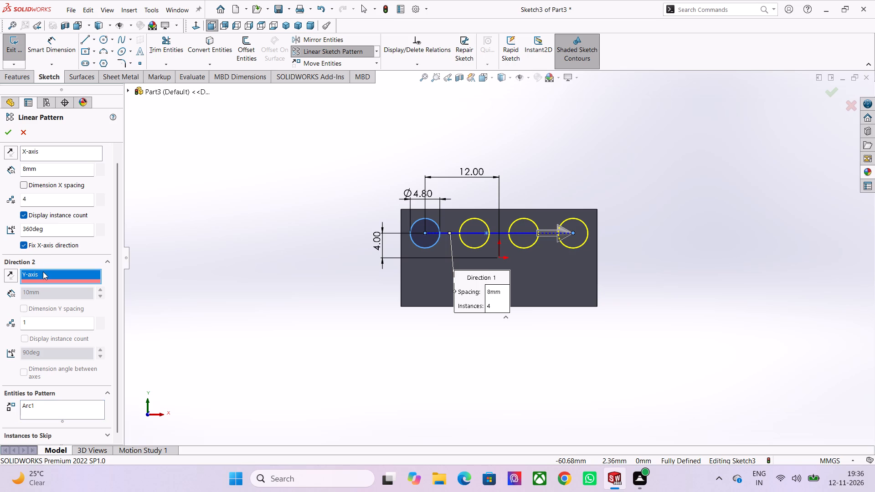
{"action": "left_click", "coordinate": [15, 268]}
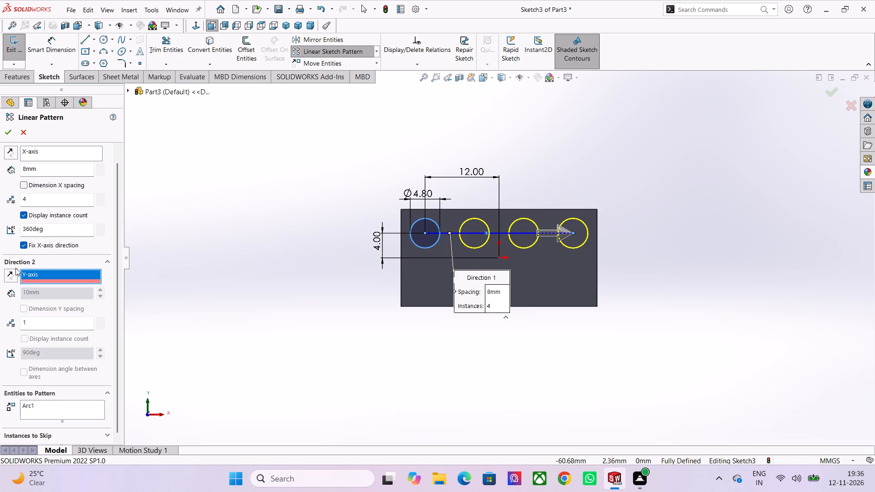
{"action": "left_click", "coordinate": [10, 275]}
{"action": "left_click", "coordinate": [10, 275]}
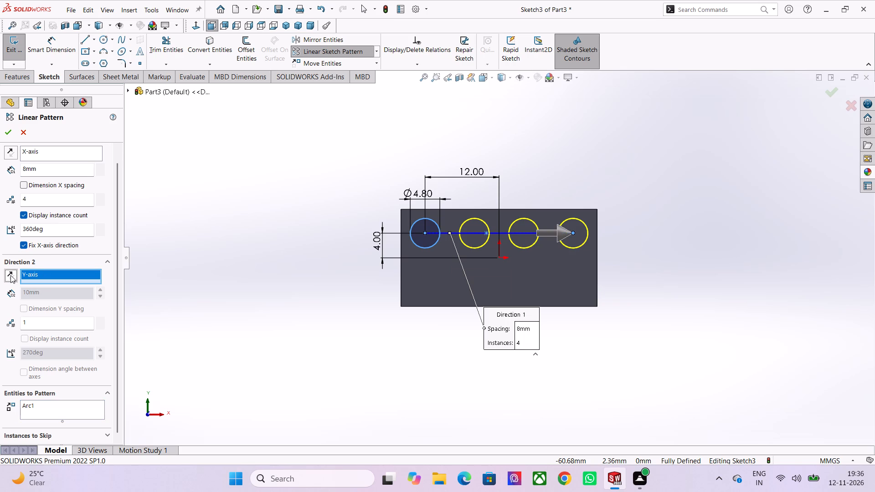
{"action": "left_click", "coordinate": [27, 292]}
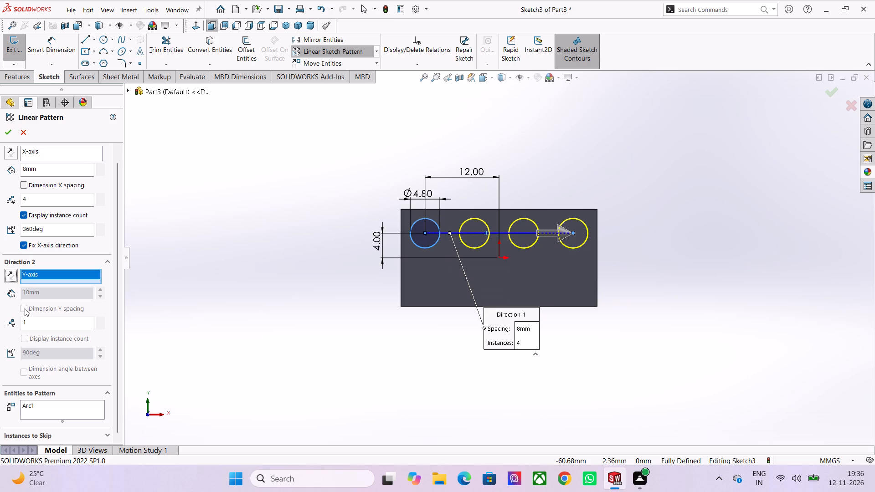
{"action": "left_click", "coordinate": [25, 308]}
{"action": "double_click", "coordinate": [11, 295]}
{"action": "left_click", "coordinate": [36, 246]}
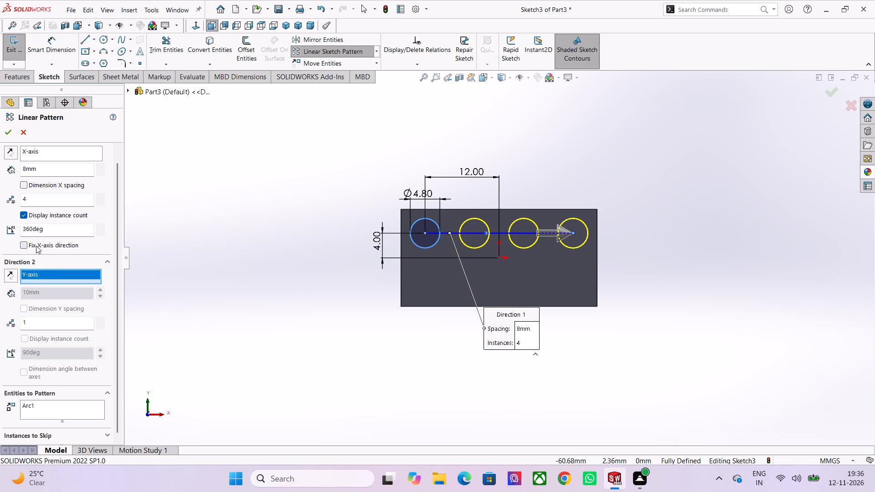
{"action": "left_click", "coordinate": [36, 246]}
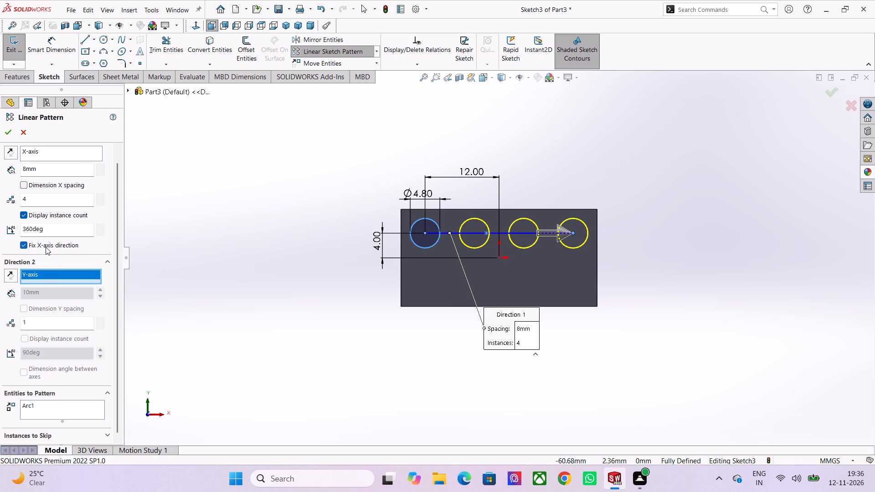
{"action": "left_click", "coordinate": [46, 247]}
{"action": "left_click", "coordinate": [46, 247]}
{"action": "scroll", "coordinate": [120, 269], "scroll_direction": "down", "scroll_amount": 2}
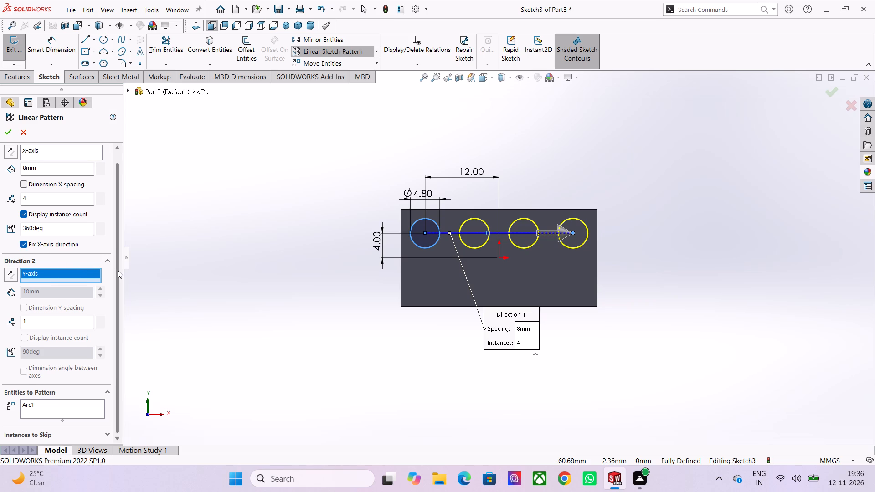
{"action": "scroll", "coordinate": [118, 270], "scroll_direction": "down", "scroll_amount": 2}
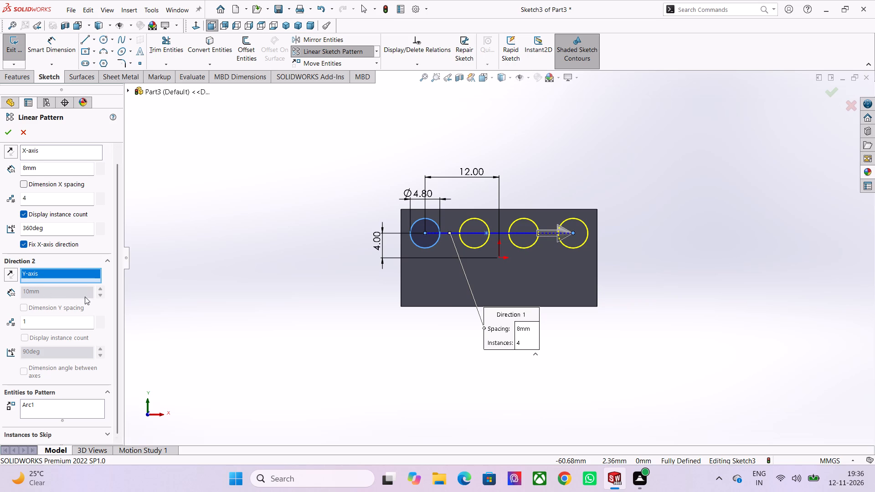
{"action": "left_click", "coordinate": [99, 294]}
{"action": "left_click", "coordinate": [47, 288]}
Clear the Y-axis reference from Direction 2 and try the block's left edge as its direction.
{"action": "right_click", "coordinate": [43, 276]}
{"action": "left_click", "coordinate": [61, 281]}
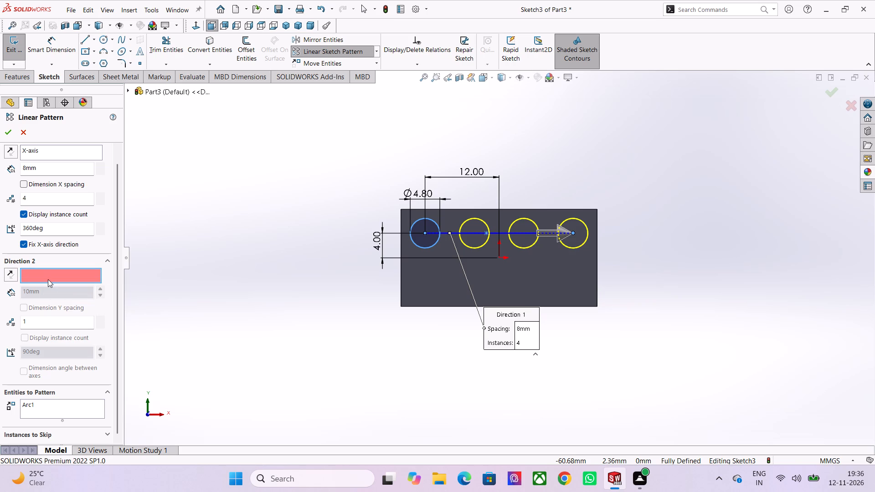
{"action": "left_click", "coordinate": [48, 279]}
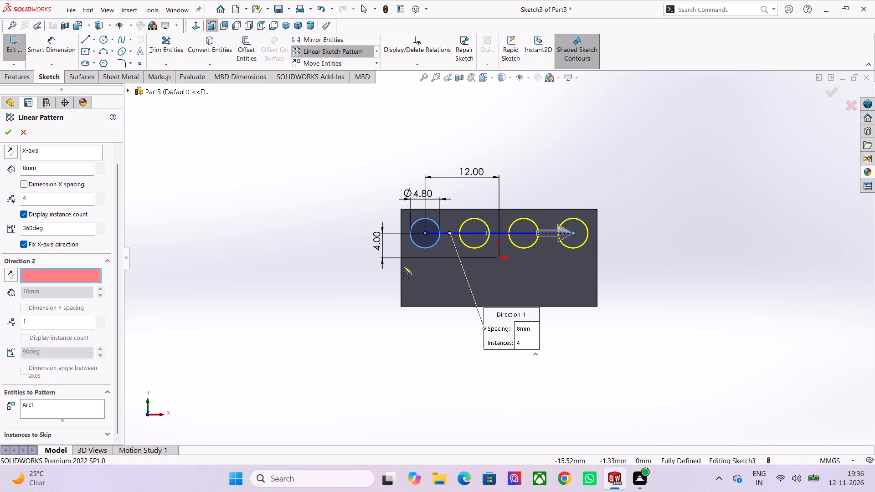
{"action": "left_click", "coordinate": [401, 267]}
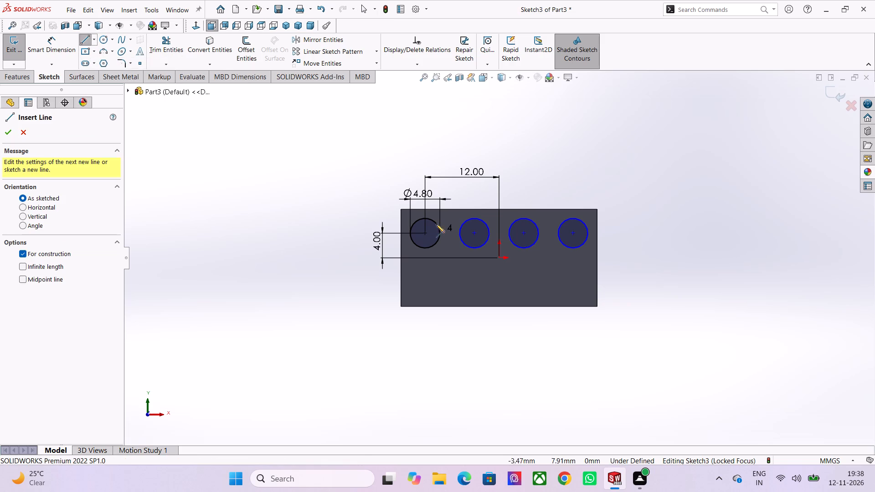
Sketch a horizontal construction line about 63 mm long through the origin, extending past both sides of the block.
{"action": "left_click", "coordinate": [342, 258]}
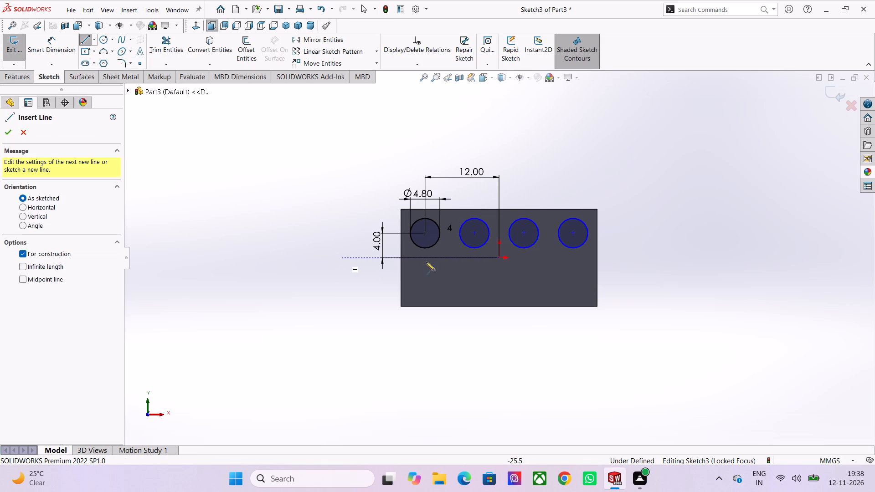
{"action": "left_click", "coordinate": [732, 257]}
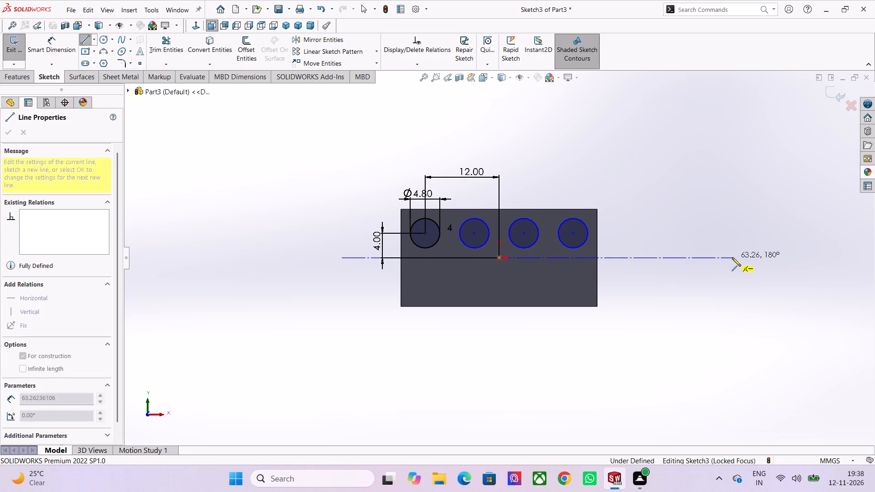
{"action": "key", "text": "Escape"}
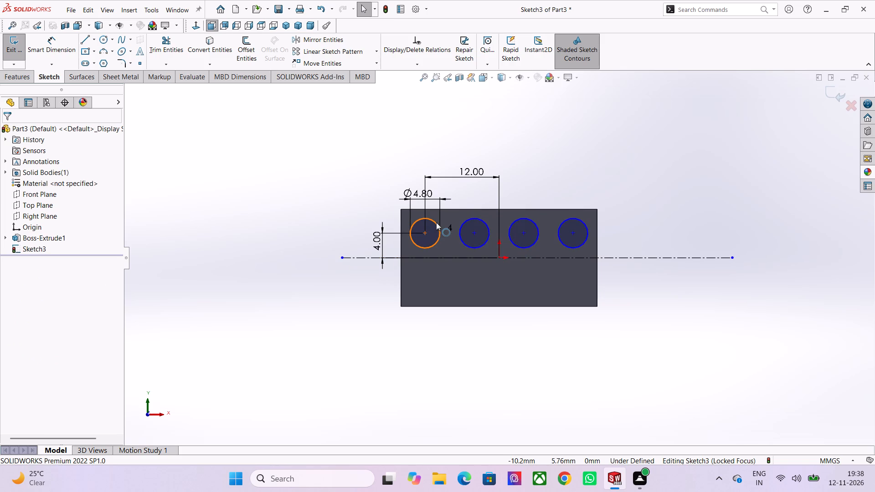
{"action": "key", "text": "Escape"}
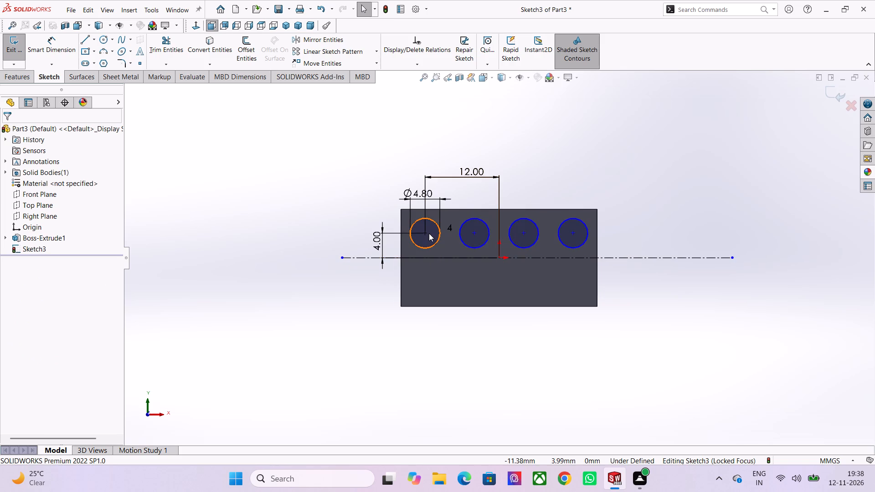
Select the center points of the first and second circles in the row for a sketch relation.
{"action": "left_click", "coordinate": [427, 233], "text": "ctrl"}
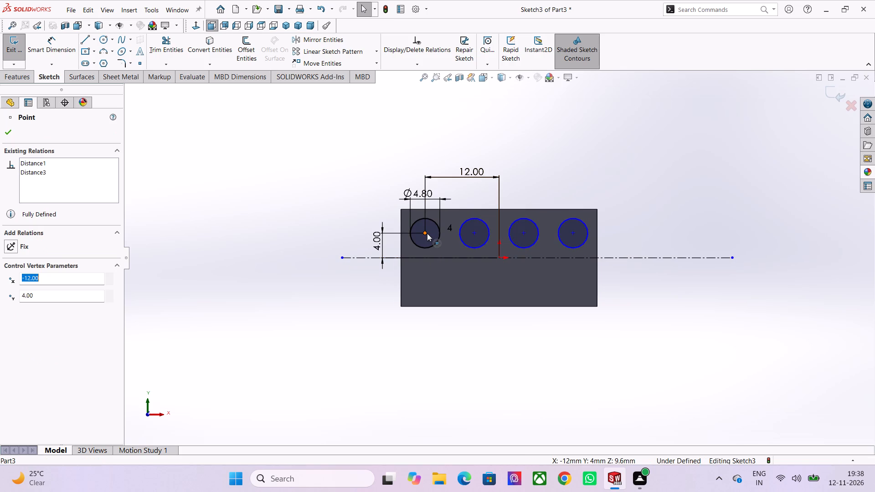
{"action": "left_click", "coordinate": [474, 233], "text": "ctrl"}
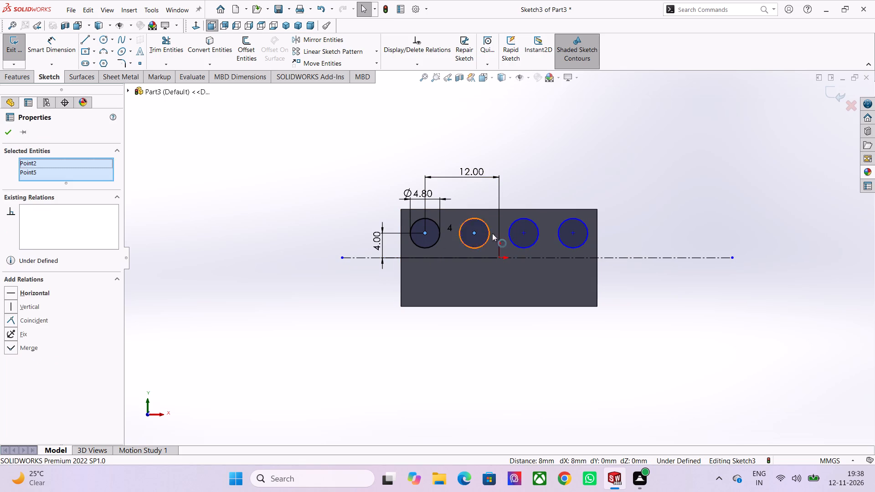
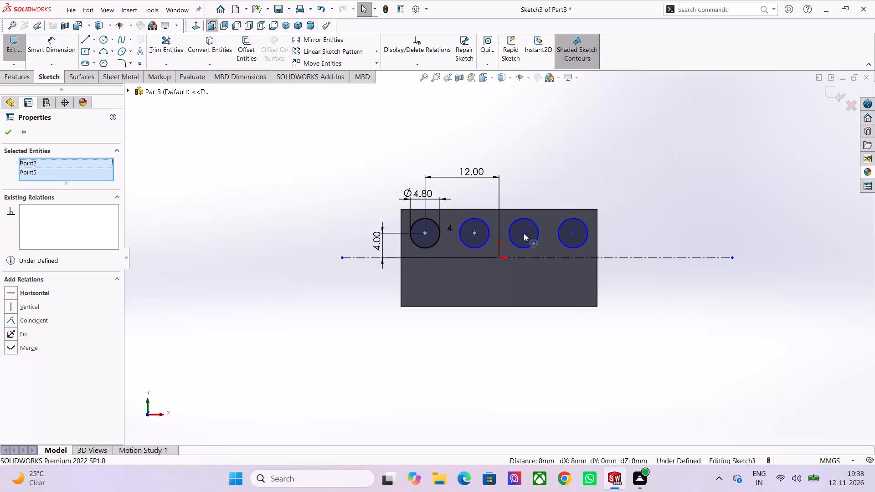
Add the third and fourth circle centers to the selection and apply a Horizontal relation to all four center points.
{"action": "left_click", "coordinate": [524, 233], "text": "ctrl"}
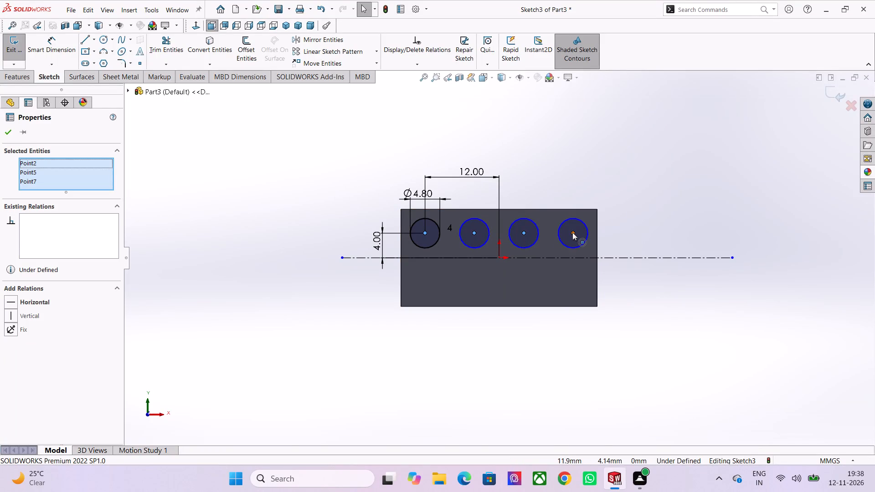
{"action": "left_click", "coordinate": [572, 232], "text": "ctrl"}
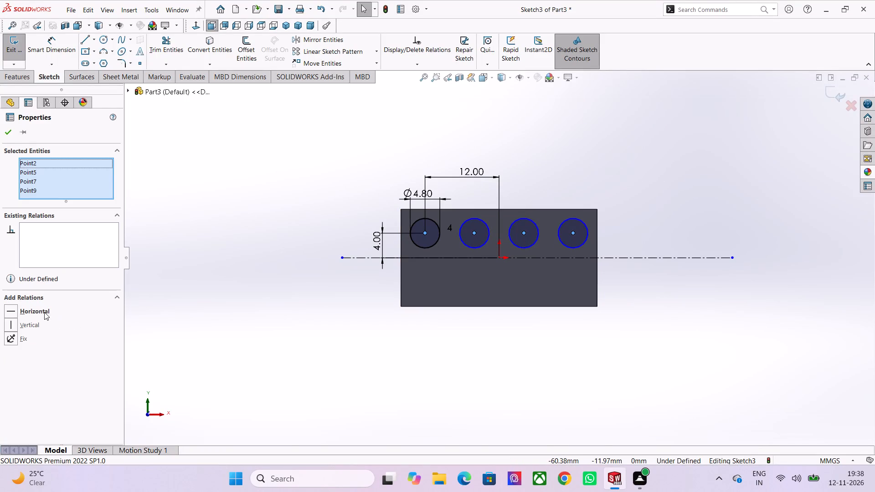
{"action": "left_click", "coordinate": [41, 311]}
{"action": "left_click", "coordinate": [41, 311]}
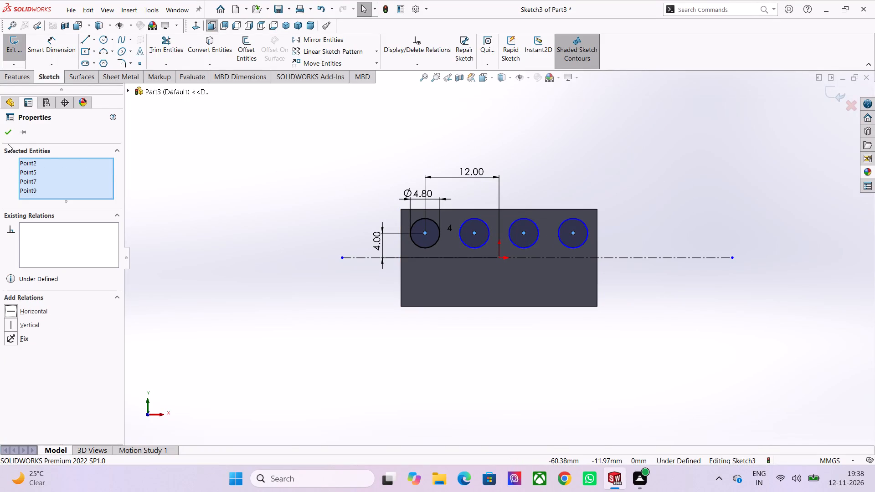
{"action": "left_click", "coordinate": [8, 136]}
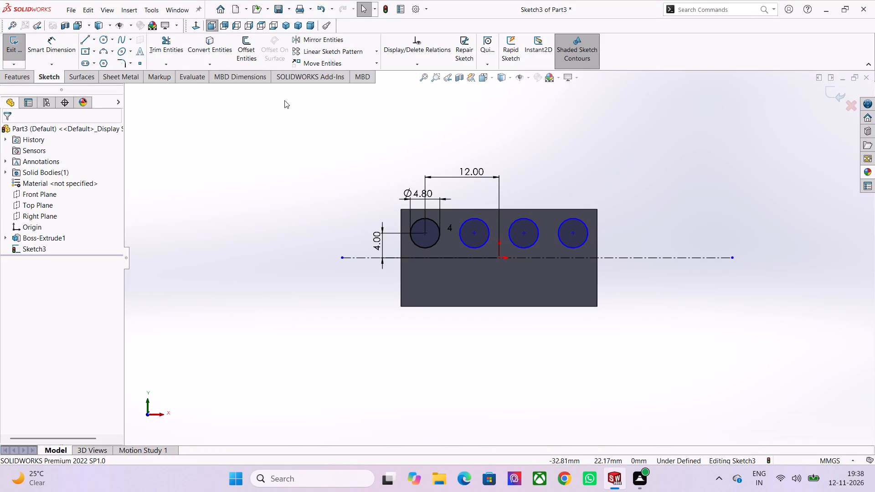
Apply an Equal relation to the four circles in the row.
{"action": "left_click", "coordinate": [432, 218]}
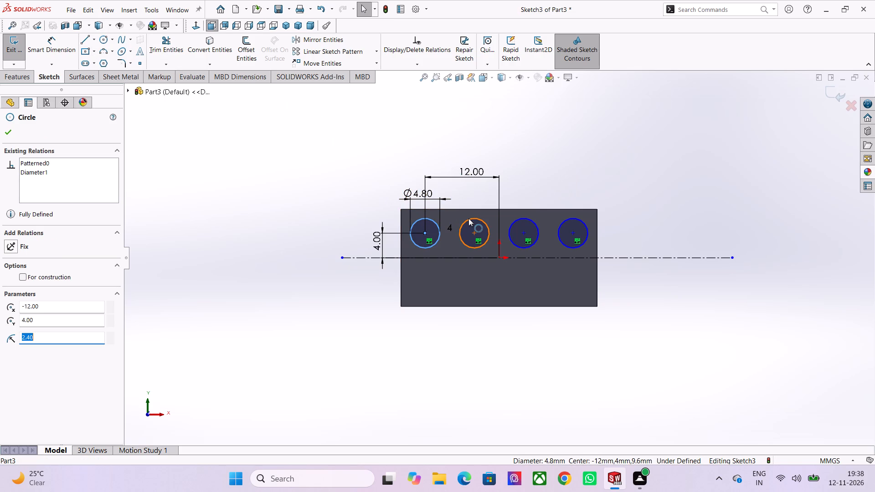
{"action": "left_click", "coordinate": [468, 218], "text": "ctrl"}
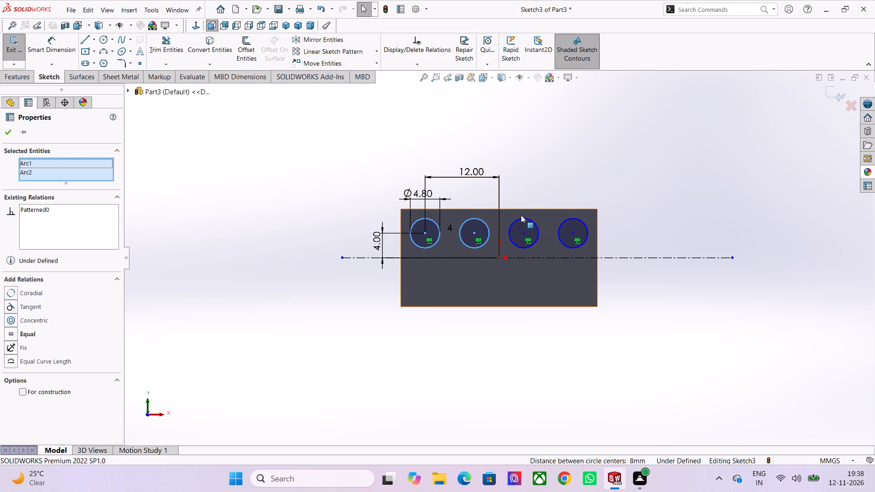
{"action": "left_click", "coordinate": [517, 218], "text": "ctrl"}
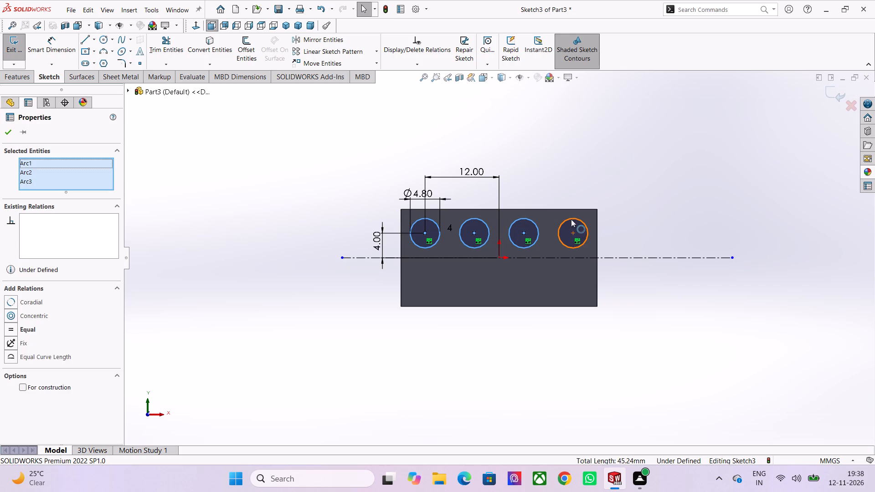
{"action": "left_click", "coordinate": [563, 222], "text": "ctrl"}
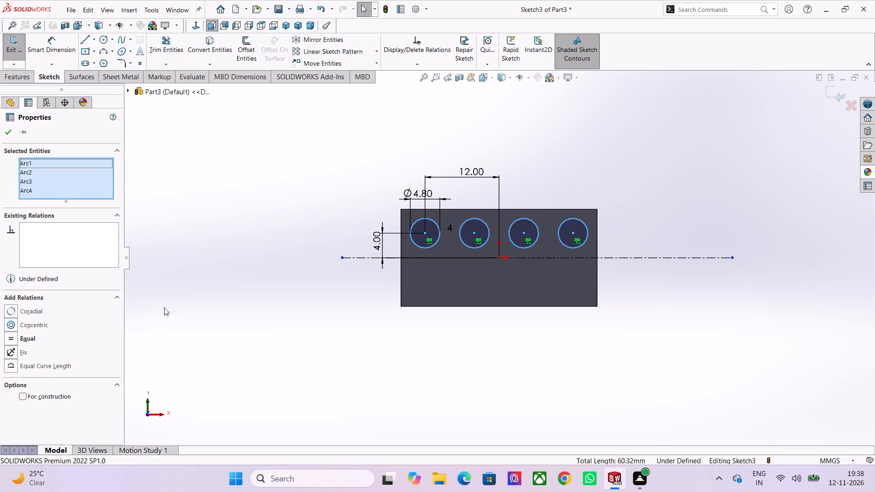
{"action": "left_click", "coordinate": [25, 337]}
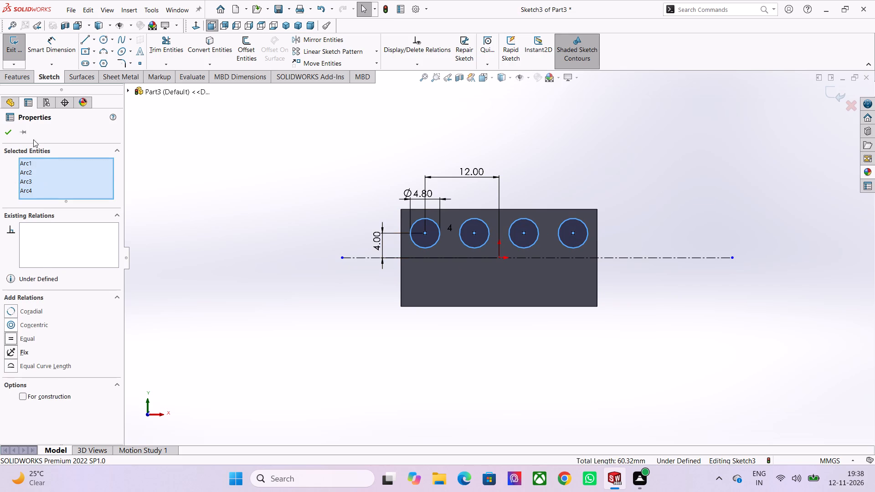
{"action": "left_click", "coordinate": [9, 136]}
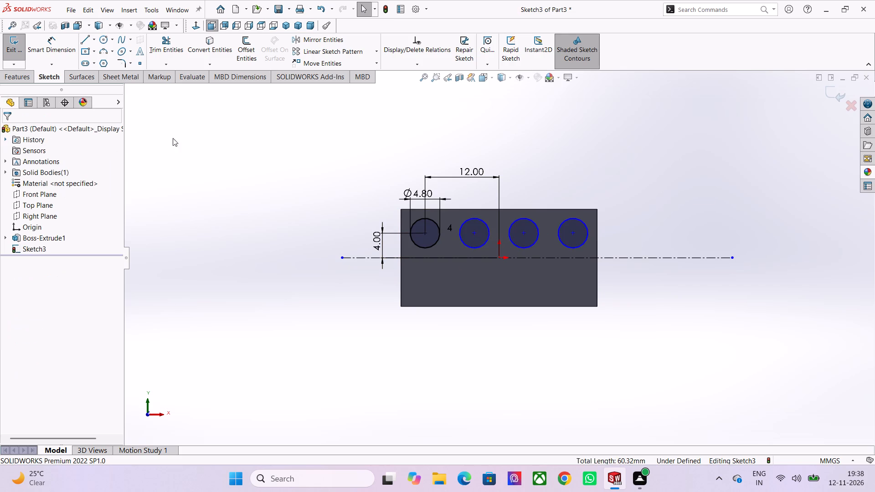
Mirror the four circles about the horizontal construction line, keeping the originals.
{"action": "scroll", "coordinate": [465, 230], "scroll_direction": "up", "scroll_amount": 1}
{"action": "scroll", "coordinate": [531, 224], "scroll_direction": "up", "scroll_amount": 3}
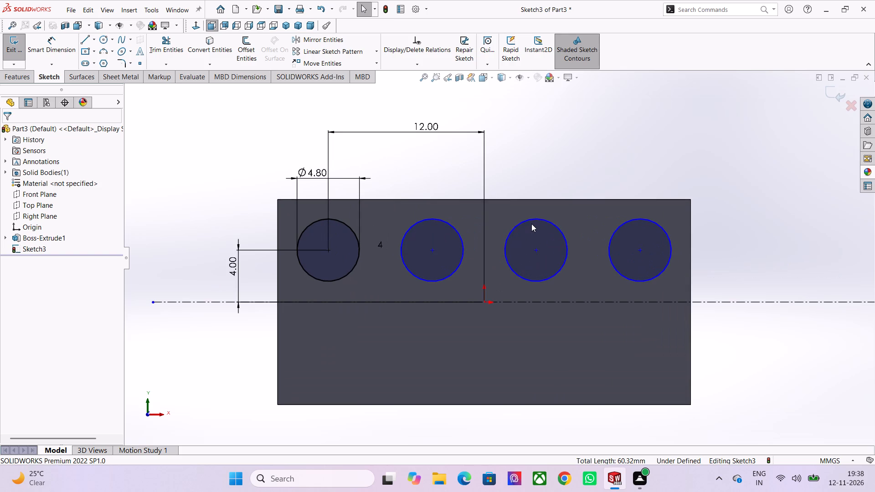
{"action": "scroll", "coordinate": [531, 224], "scroll_direction": "down", "scroll_amount": 3}
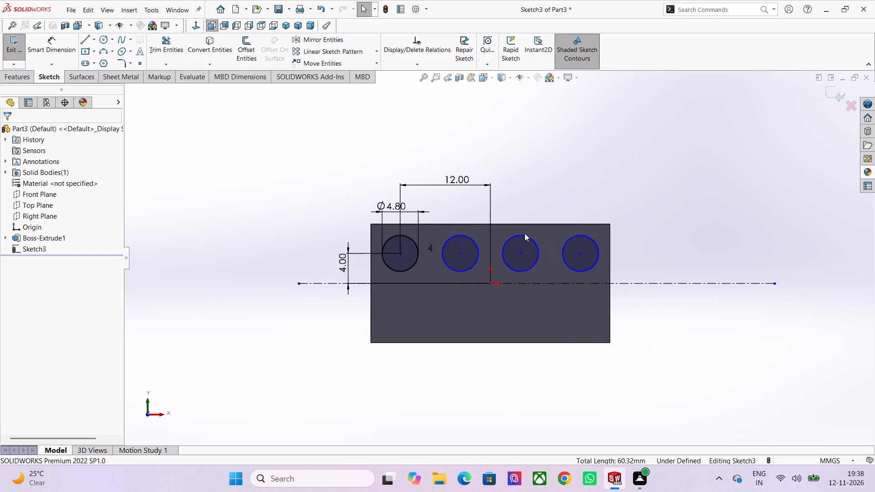
{"action": "scroll", "coordinate": [525, 233], "scroll_direction": "down", "scroll_amount": 1}
{"action": "left_click", "coordinate": [331, 42]}
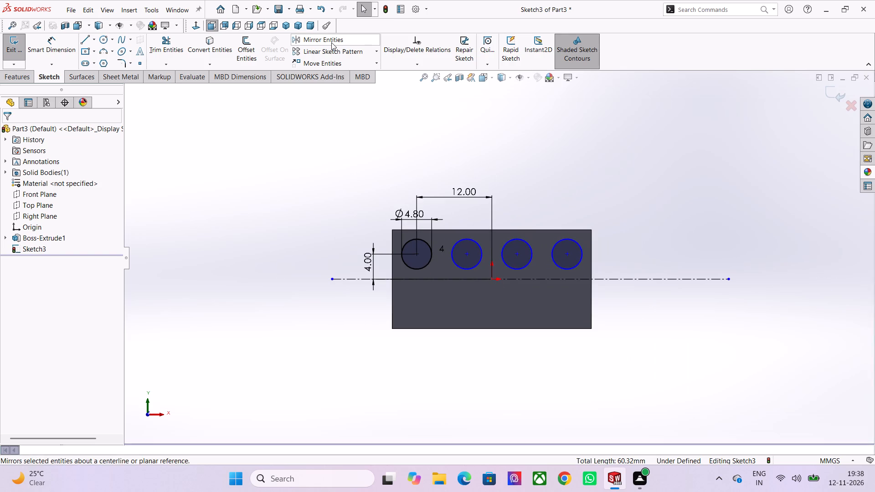
{"action": "left_click", "coordinate": [424, 241]}
{"action": "left_click", "coordinate": [457, 243]}
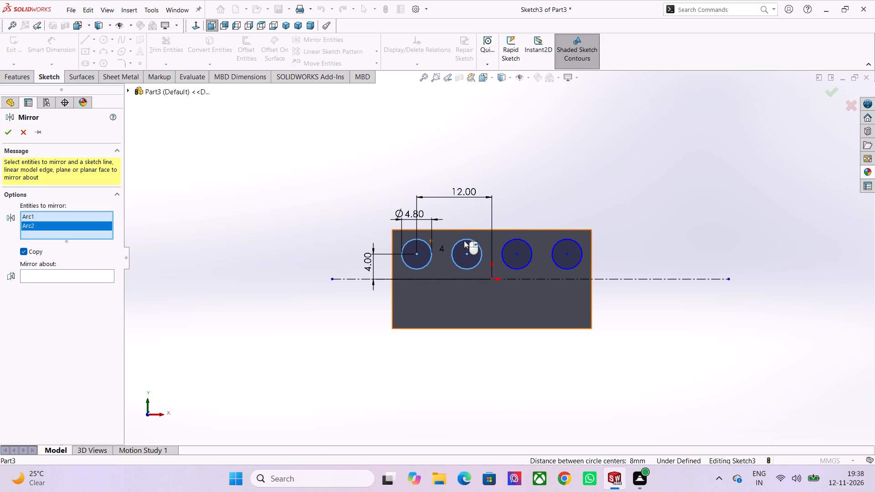
{"action": "left_click", "coordinate": [510, 242]}
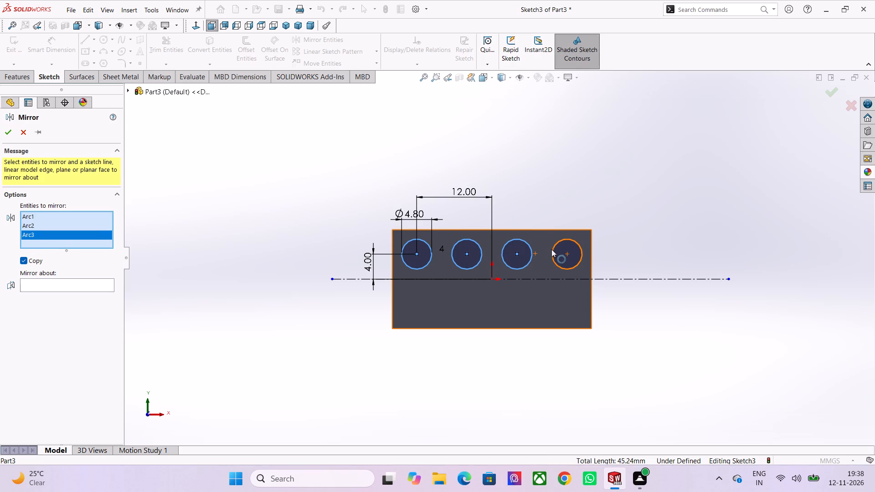
{"action": "left_click", "coordinate": [551, 249]}
{"action": "left_click", "coordinate": [97, 295]}
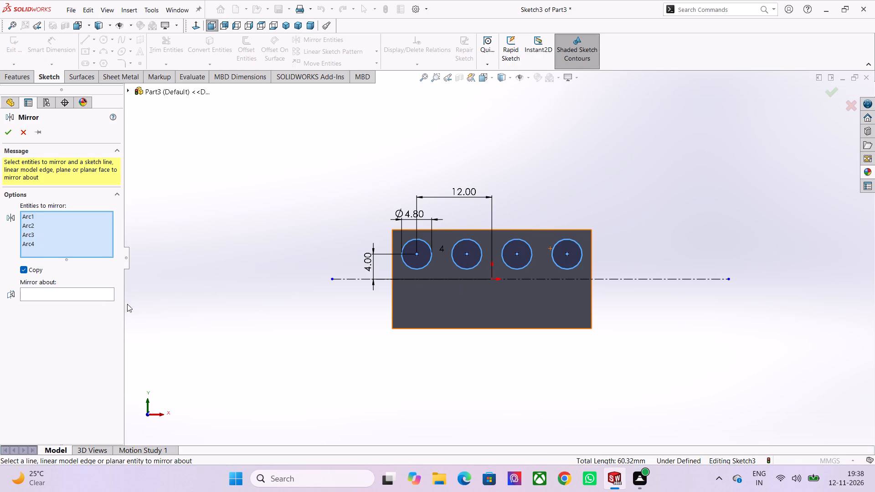
{"action": "left_click", "coordinate": [353, 278]}
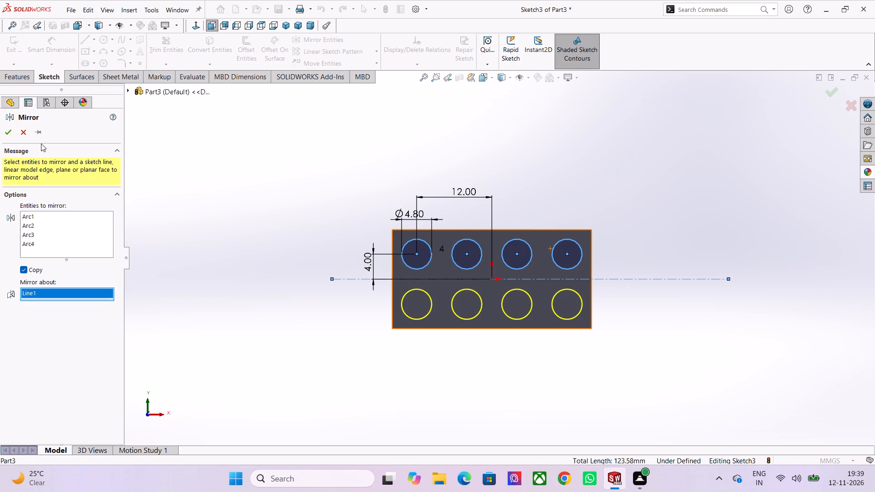
{"action": "left_click", "coordinate": [3, 130]}
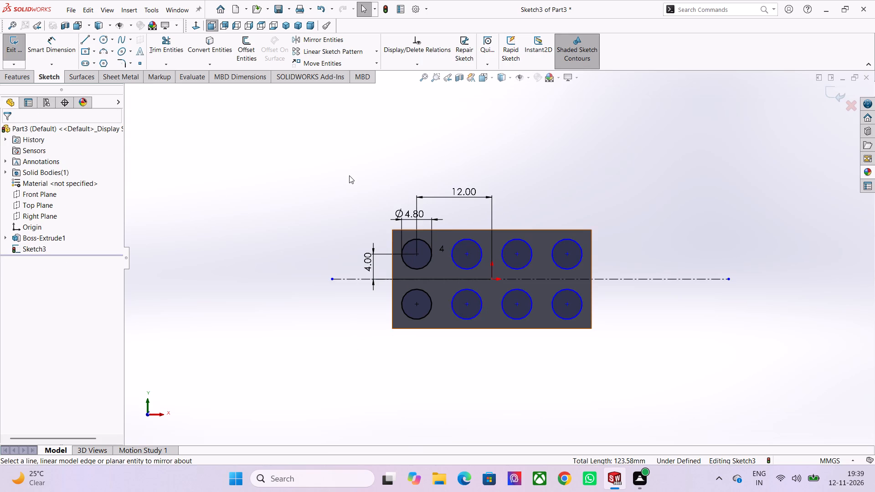
Fully define the sketch by calculating relations and dimensions for all entities in it.
{"action": "left_click_drag", "start_coordinate": [334, 157], "coordinate": [729, 398]}
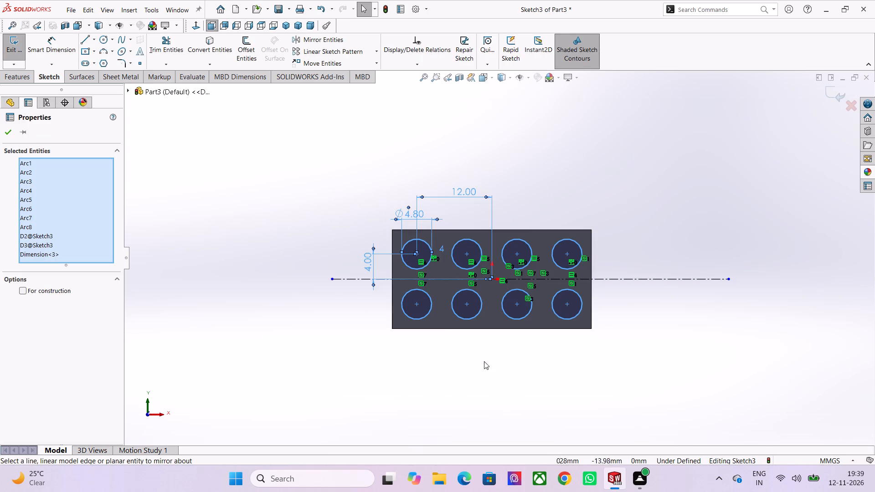
{"action": "right_click", "coordinate": [342, 317]}
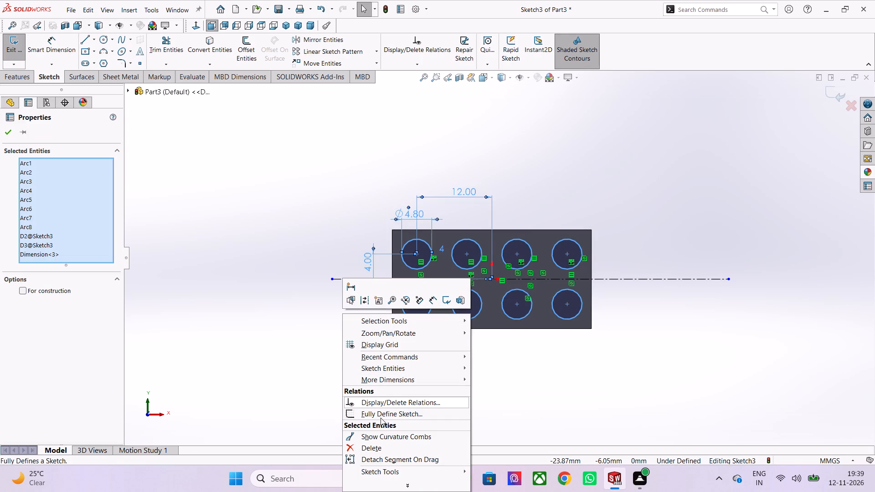
{"action": "left_click", "coordinate": [380, 413]}
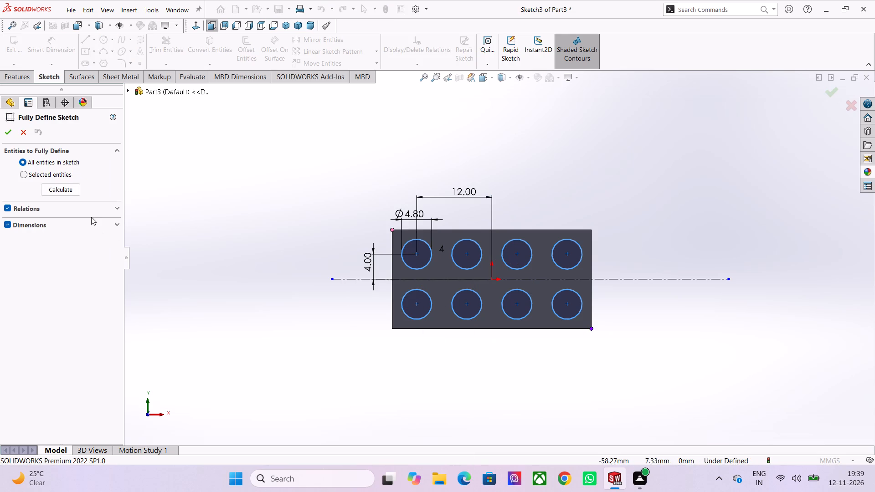
{"action": "left_click", "coordinate": [65, 192]}
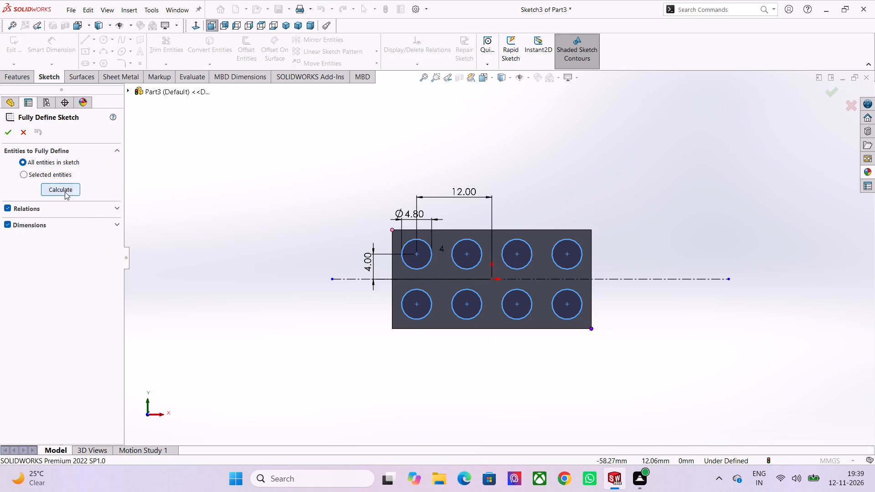
{"action": "left_click", "coordinate": [5, 134]}
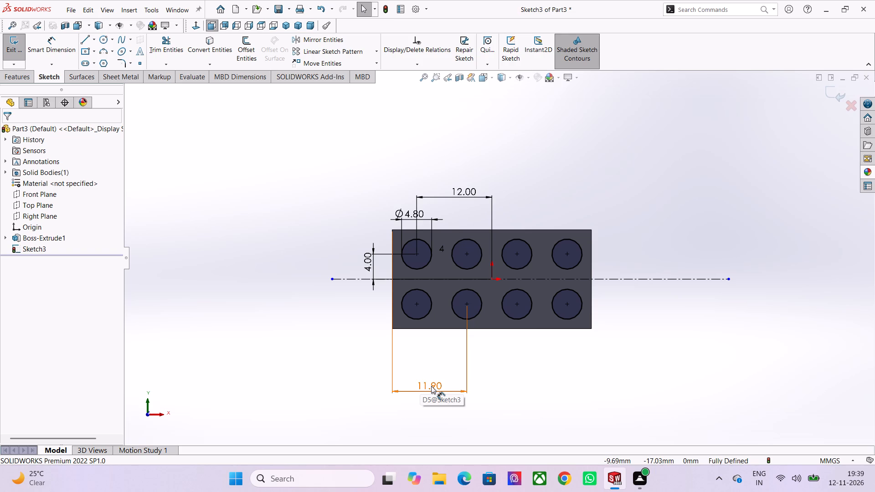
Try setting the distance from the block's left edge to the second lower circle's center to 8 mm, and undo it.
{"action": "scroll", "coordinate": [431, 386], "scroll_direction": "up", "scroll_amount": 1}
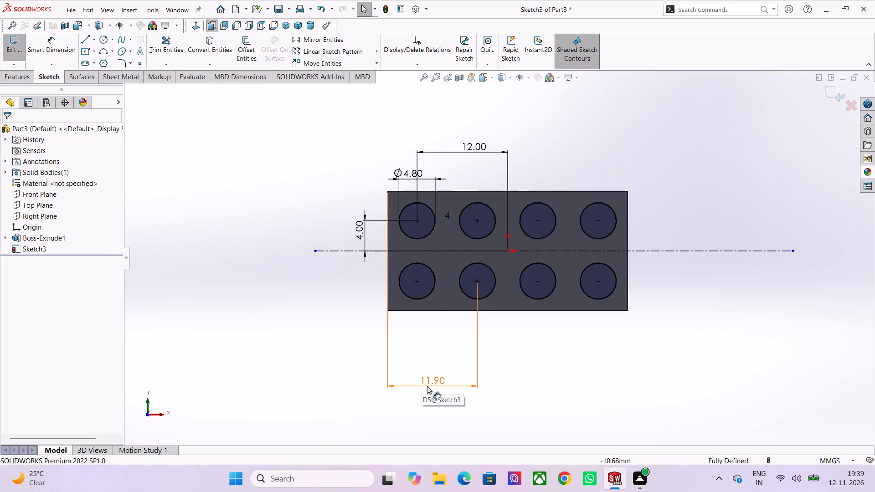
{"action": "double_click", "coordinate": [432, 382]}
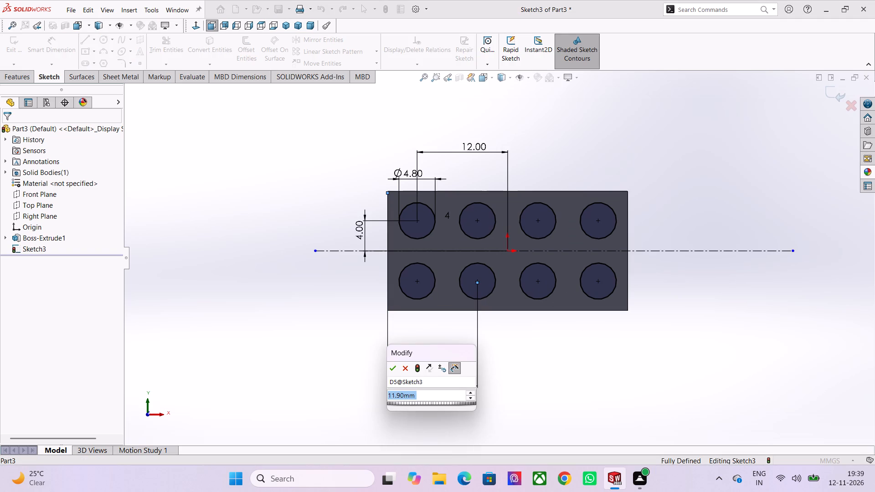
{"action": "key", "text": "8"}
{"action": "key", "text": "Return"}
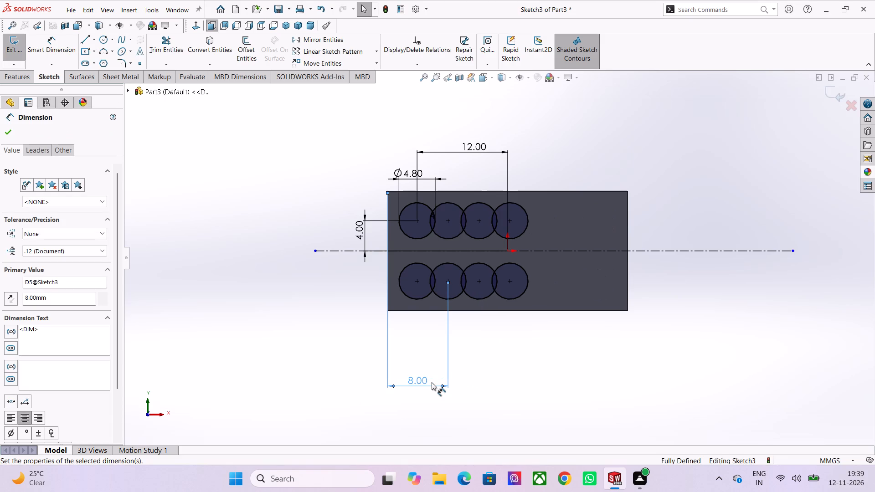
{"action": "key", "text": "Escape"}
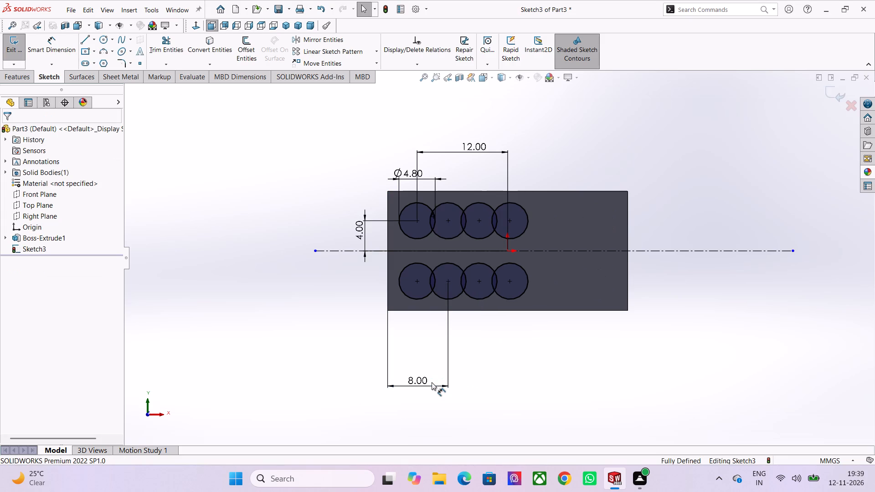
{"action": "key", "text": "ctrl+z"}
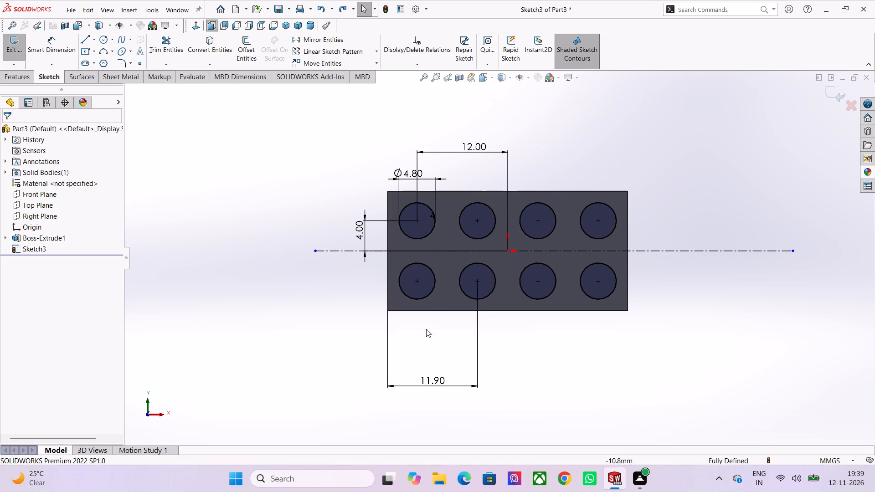
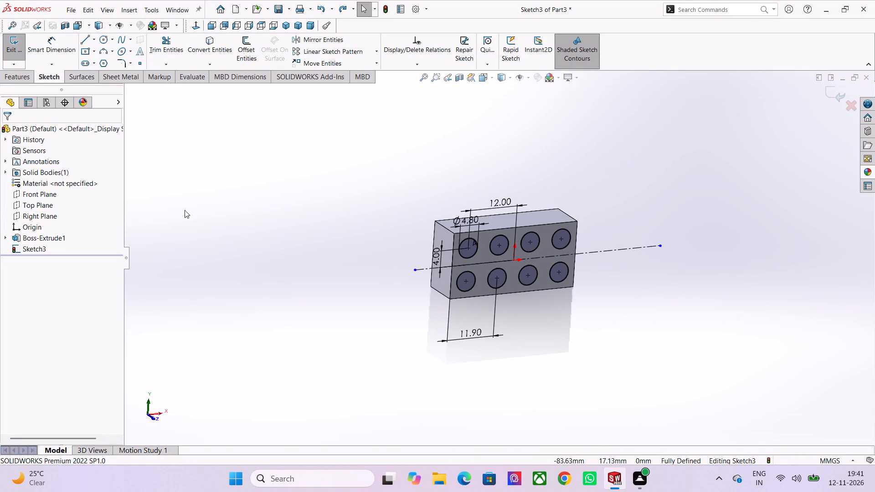
Extrude the eight sketched circles 1.8 mm outward from the block's face as studs merged with the block.
{"action": "left_click", "coordinate": [18, 53]}
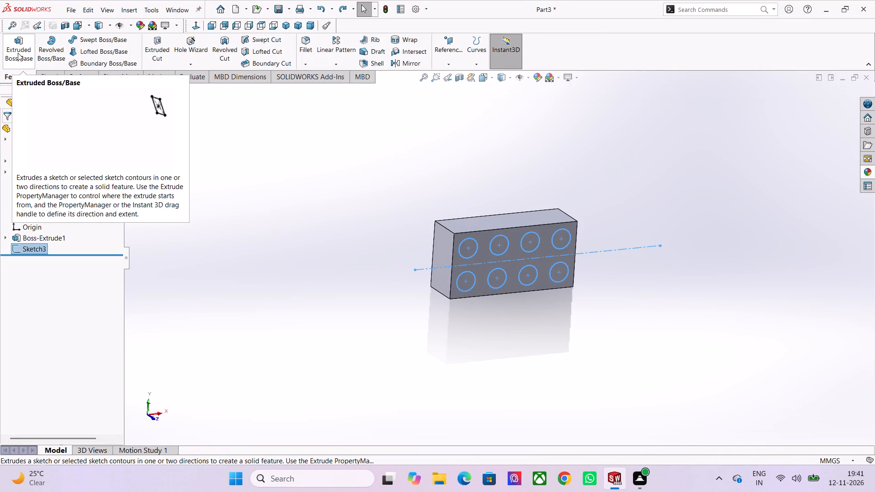
{"action": "left_click", "coordinate": [18, 53]}
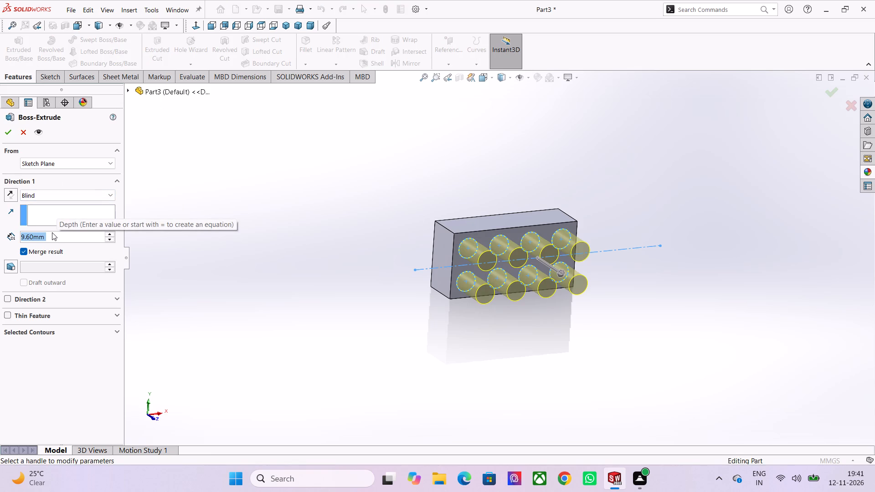
{"action": "type", "text": "1."}
{"action": "key", "text": "8"}
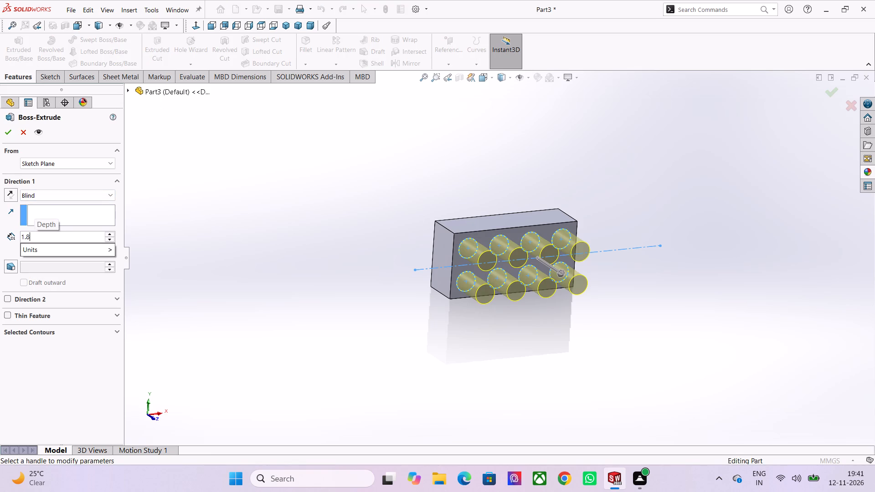
{"action": "key", "text": "Return"}
{"action": "key", "text": "Return"}
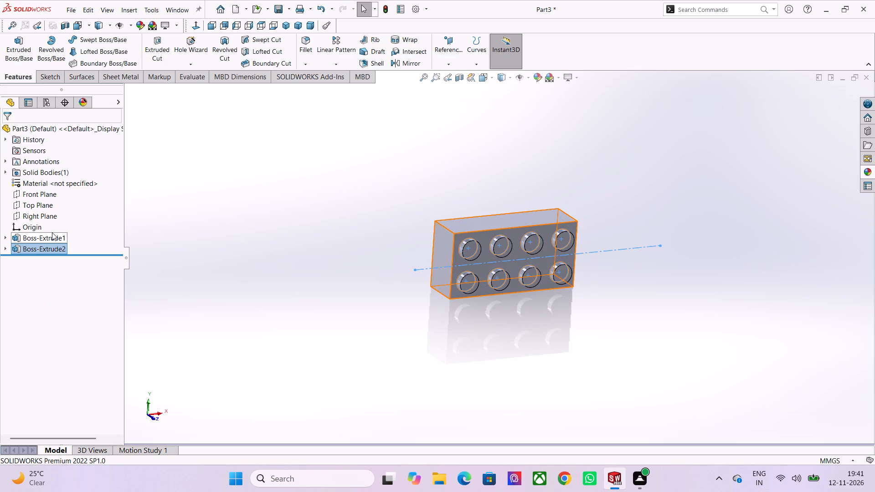
{"action": "left_click", "coordinate": [396, 219]}
Examine the studded brick from all sides, including its studs, side faces and underside.
{"action": "middle_click_drag", "start_coordinate": [453, 336], "coordinate": [453, 337]}
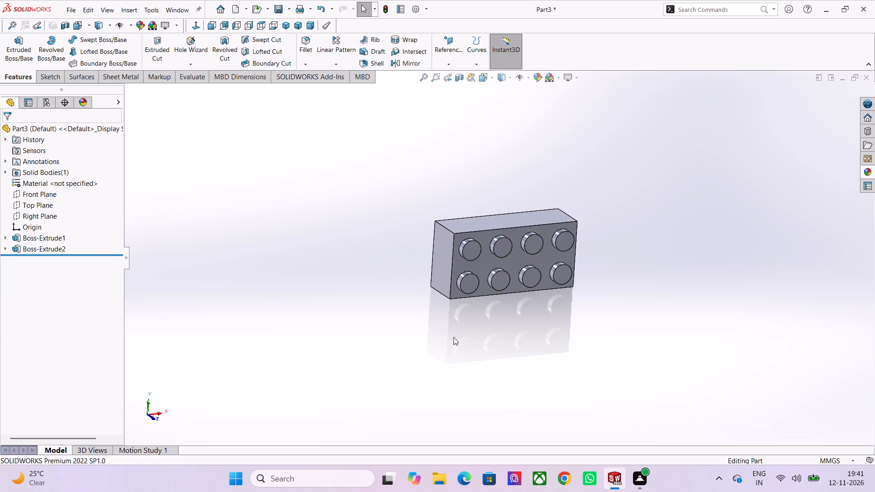
{"action": "middle_click_drag", "start_coordinate": [453, 337], "coordinate": [435, 108]}
{"action": "scroll", "coordinate": [596, 267], "scroll_direction": "up", "scroll_amount": 3}
{"action": "middle_click_drag", "start_coordinate": [604, 267], "coordinate": [573, 252]}
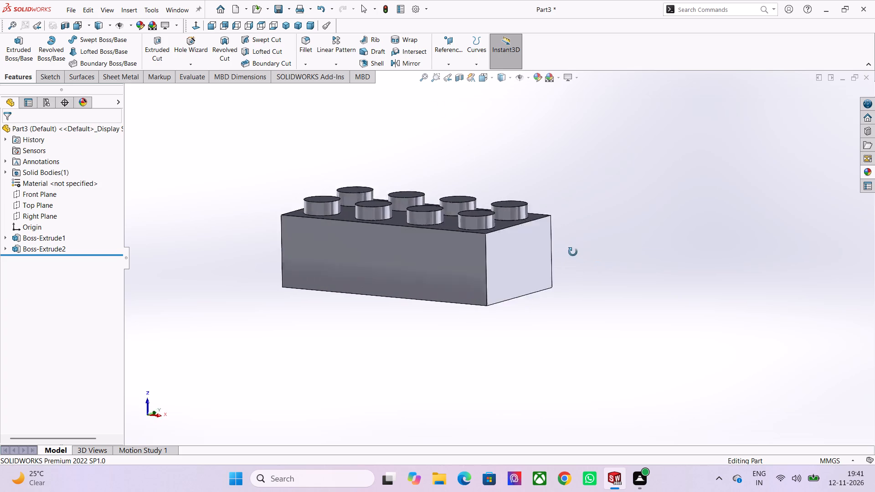
{"action": "middle_click_drag", "start_coordinate": [573, 252], "coordinate": [577, 273]}
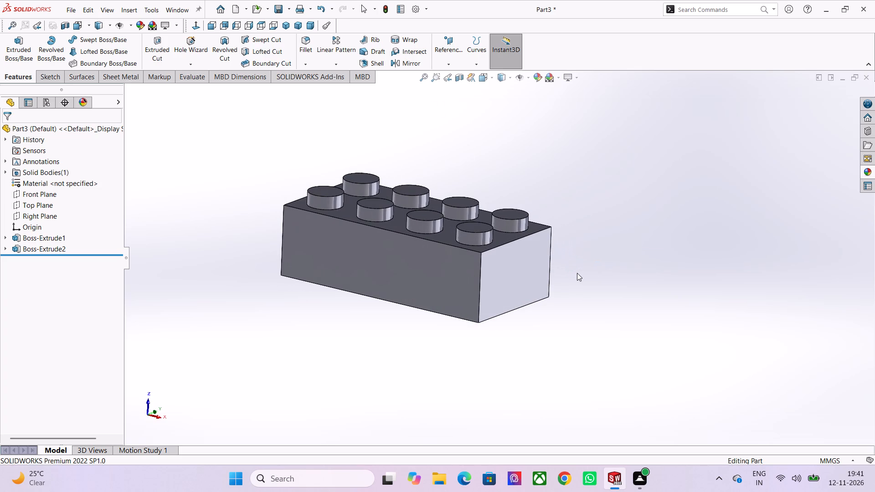
{"action": "scroll", "coordinate": [577, 273], "scroll_direction": "down", "scroll_amount": 1}
{"action": "middle_click_drag", "start_coordinate": [577, 273], "coordinate": [549, 276]}
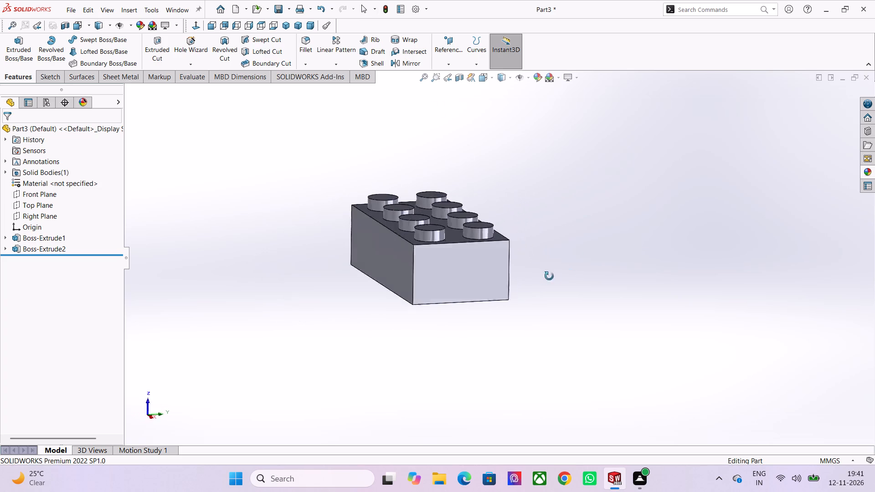
{"action": "middle_click_drag", "start_coordinate": [549, 276], "coordinate": [571, 278]}
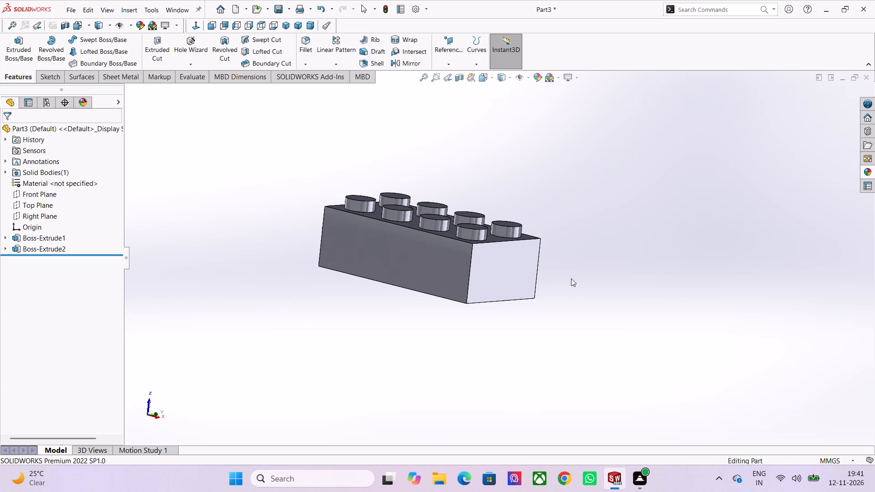
{"action": "middle_click_drag", "start_coordinate": [484, 334], "coordinate": [567, 369]}
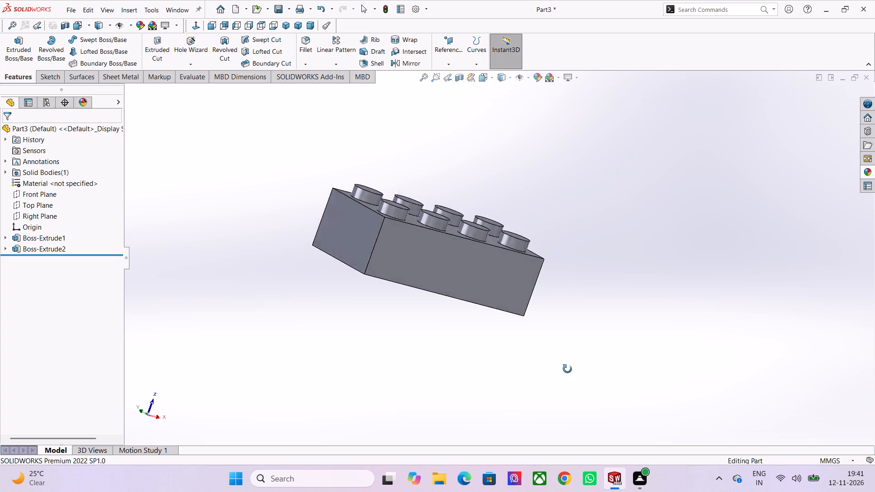
{"action": "middle_click_drag", "start_coordinate": [567, 369], "coordinate": [579, 268]}
{"action": "scroll", "coordinate": [579, 268], "scroll_direction": "up", "scroll_amount": 1}
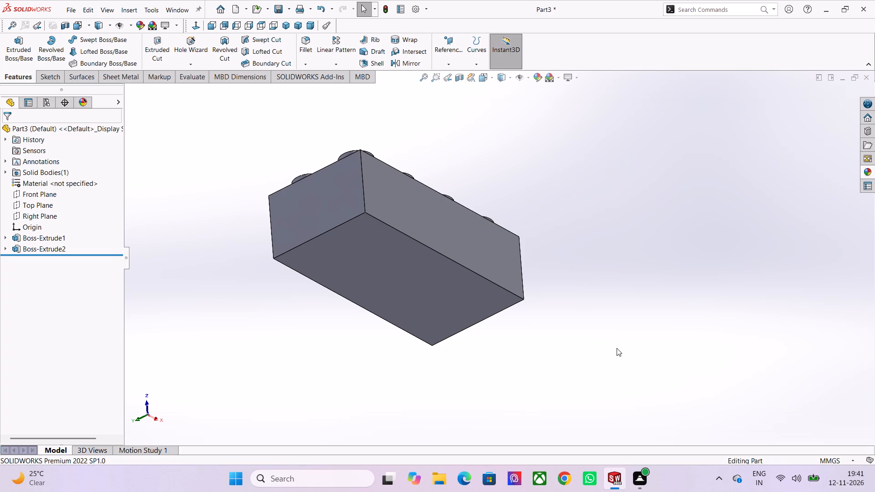
{"action": "middle_click_drag", "start_coordinate": [432, 162], "coordinate": [457, 175]}
{"action": "middle_click_drag", "start_coordinate": [457, 175], "coordinate": [479, 302]}
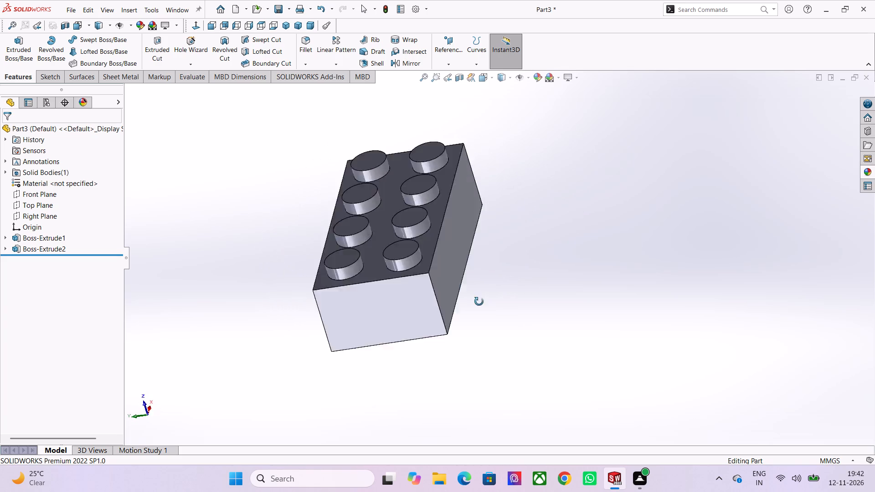
{"action": "middle_click_drag", "start_coordinate": [479, 302], "coordinate": [662, 322]}
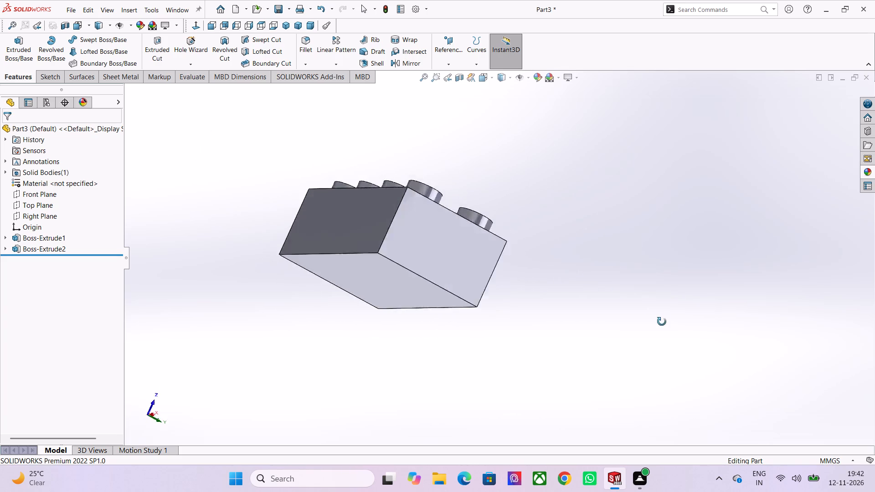
{"action": "middle_click_drag", "start_coordinate": [662, 322], "coordinate": [511, 287]}
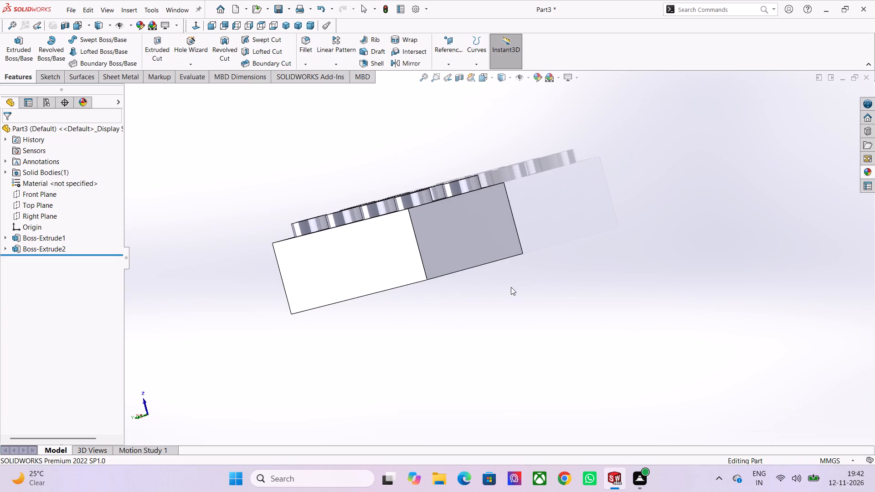
{"action": "middle_click_drag", "start_coordinate": [359, 351], "coordinate": [556, 349]}
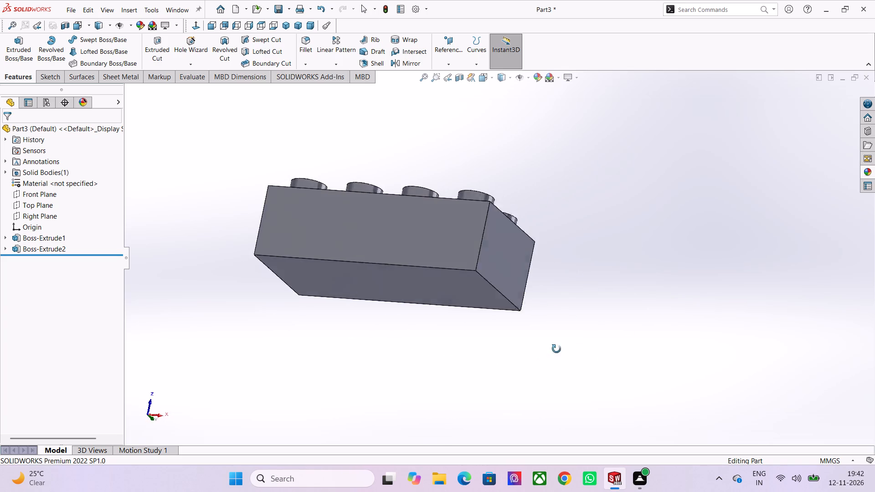
{"action": "middle_click_drag", "start_coordinate": [556, 349], "coordinate": [625, 346]}
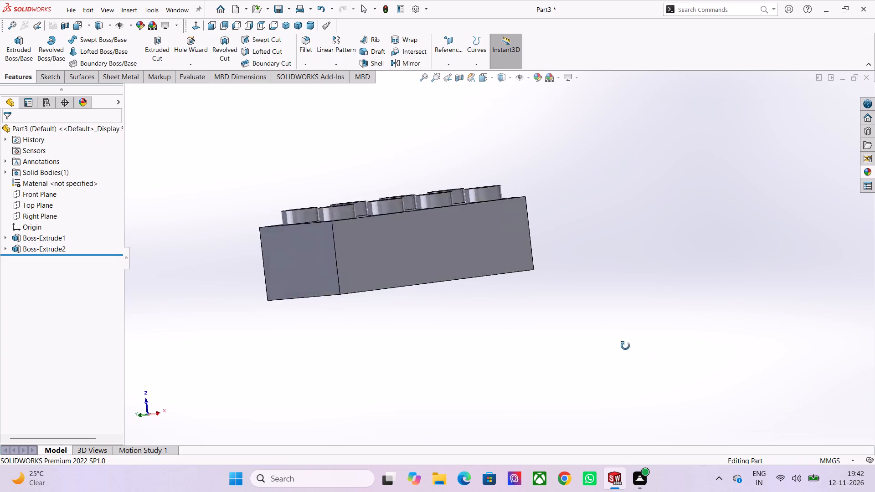
{"action": "middle_click_drag", "start_coordinate": [625, 346], "coordinate": [531, 405]}
{"action": "scroll", "coordinate": [458, 203], "scroll_direction": "up", "scroll_amount": 2}
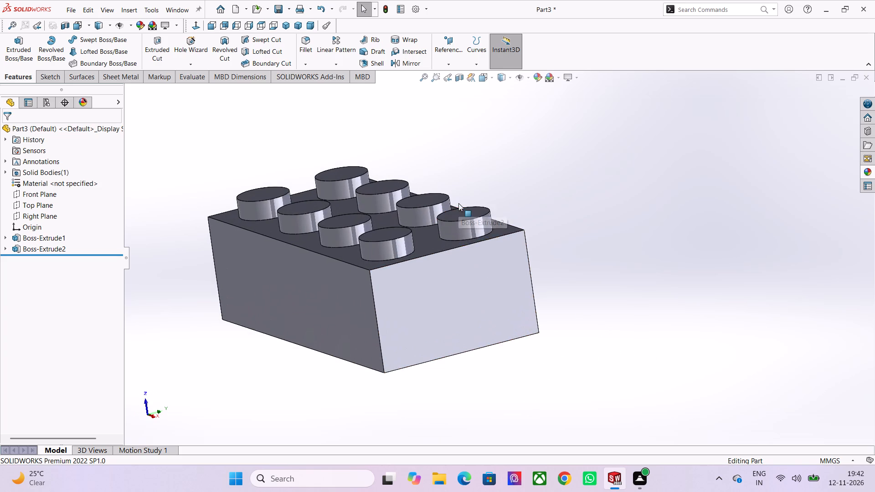
{"action": "scroll", "coordinate": [458, 203], "scroll_direction": "down", "scroll_amount": 2}
{"action": "middle_click_drag", "start_coordinate": [410, 372], "coordinate": [468, 385]}
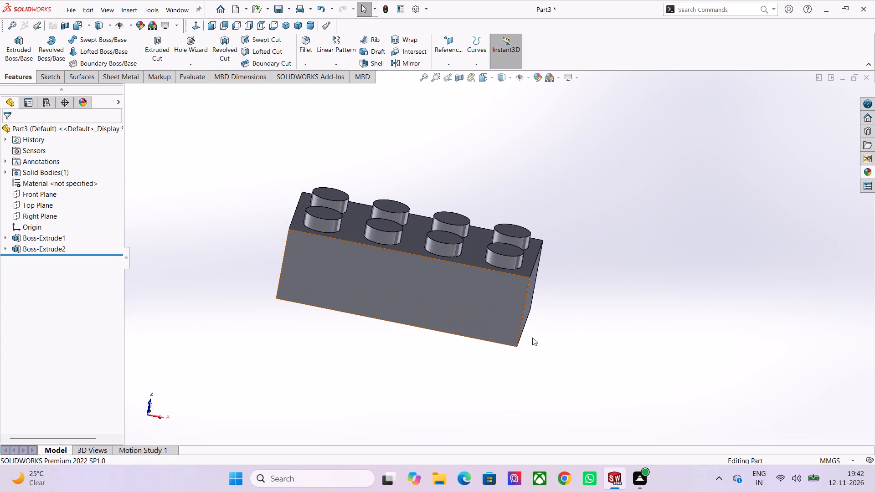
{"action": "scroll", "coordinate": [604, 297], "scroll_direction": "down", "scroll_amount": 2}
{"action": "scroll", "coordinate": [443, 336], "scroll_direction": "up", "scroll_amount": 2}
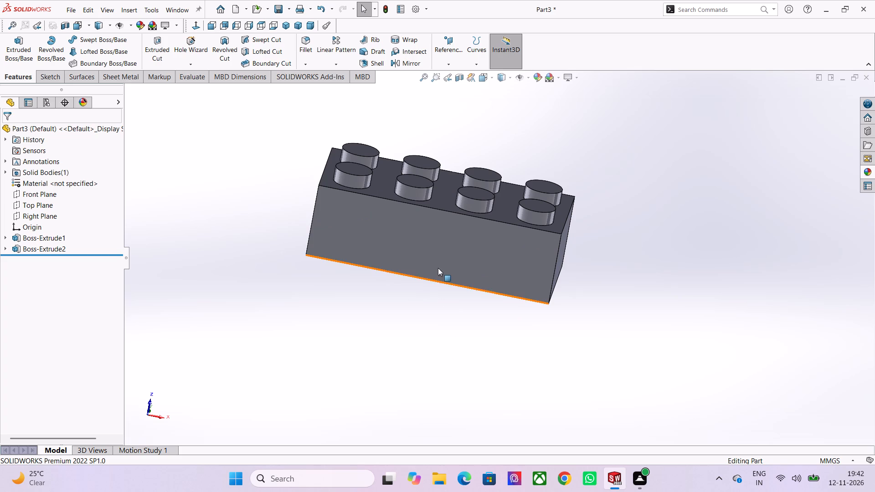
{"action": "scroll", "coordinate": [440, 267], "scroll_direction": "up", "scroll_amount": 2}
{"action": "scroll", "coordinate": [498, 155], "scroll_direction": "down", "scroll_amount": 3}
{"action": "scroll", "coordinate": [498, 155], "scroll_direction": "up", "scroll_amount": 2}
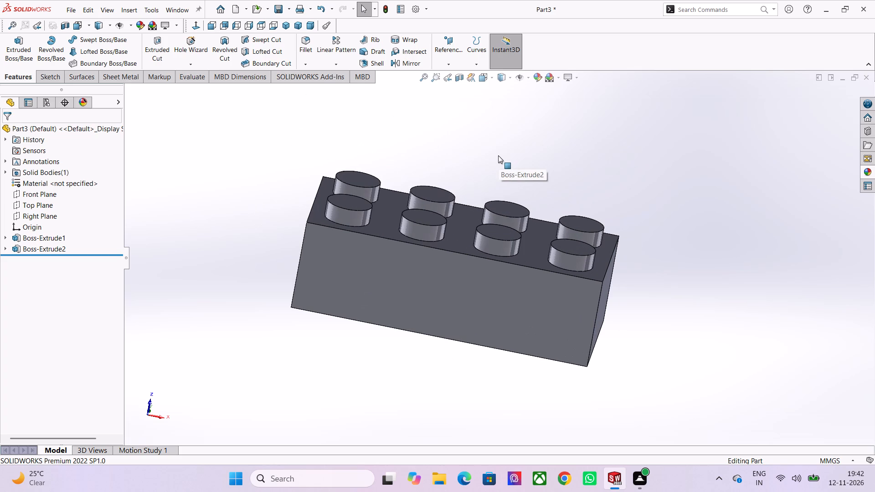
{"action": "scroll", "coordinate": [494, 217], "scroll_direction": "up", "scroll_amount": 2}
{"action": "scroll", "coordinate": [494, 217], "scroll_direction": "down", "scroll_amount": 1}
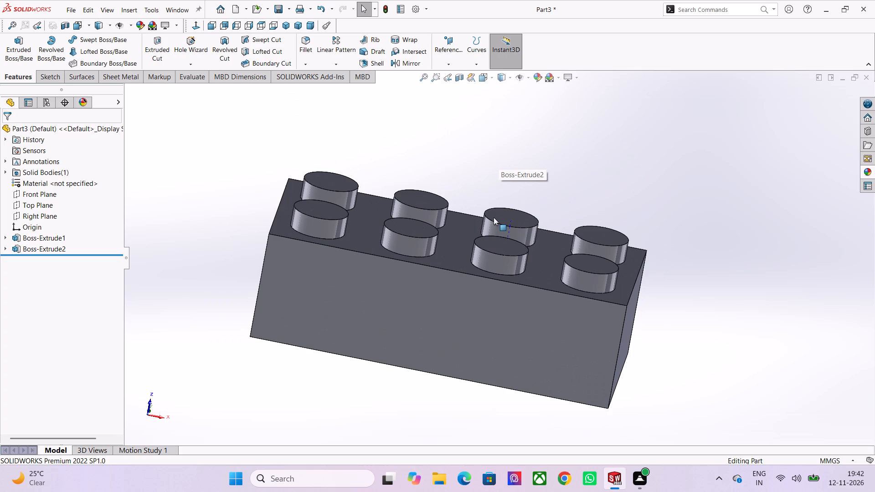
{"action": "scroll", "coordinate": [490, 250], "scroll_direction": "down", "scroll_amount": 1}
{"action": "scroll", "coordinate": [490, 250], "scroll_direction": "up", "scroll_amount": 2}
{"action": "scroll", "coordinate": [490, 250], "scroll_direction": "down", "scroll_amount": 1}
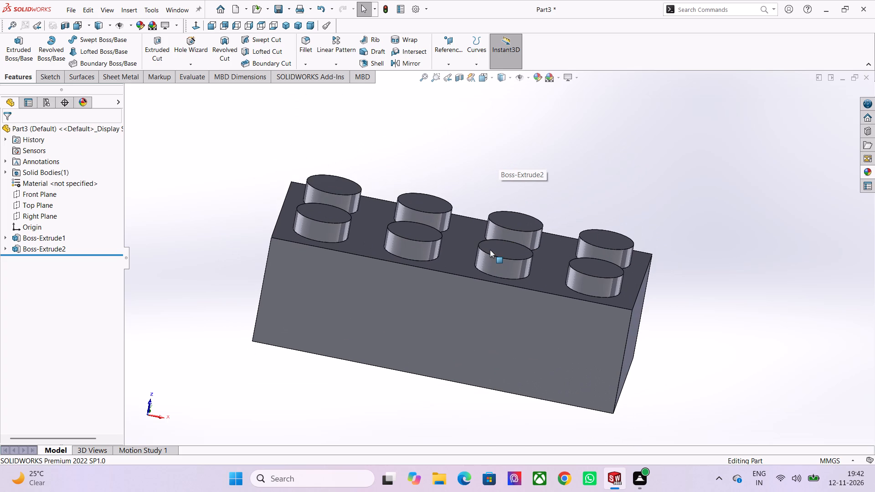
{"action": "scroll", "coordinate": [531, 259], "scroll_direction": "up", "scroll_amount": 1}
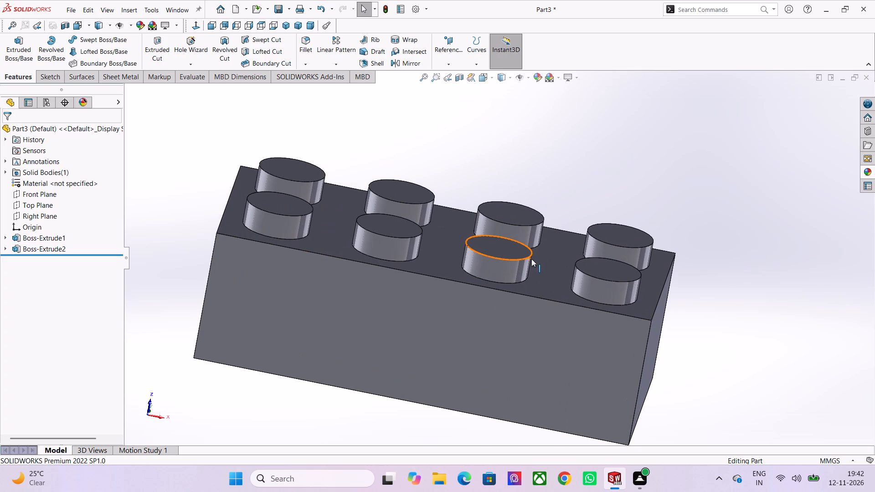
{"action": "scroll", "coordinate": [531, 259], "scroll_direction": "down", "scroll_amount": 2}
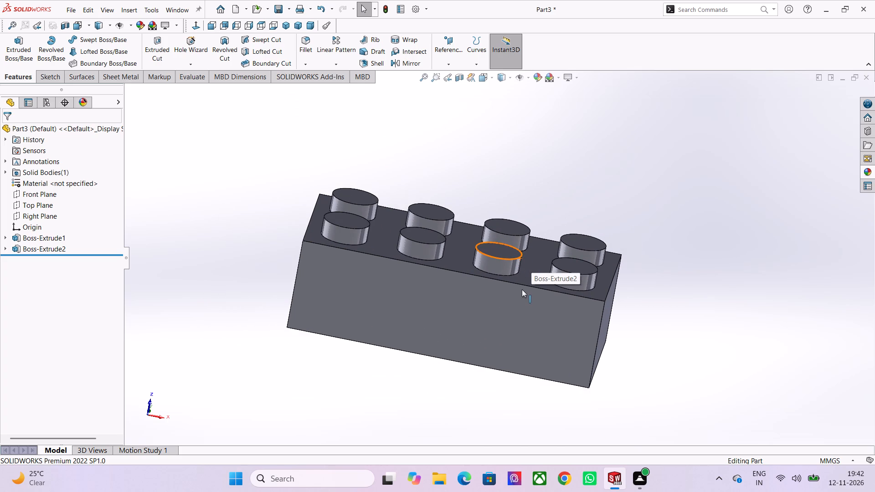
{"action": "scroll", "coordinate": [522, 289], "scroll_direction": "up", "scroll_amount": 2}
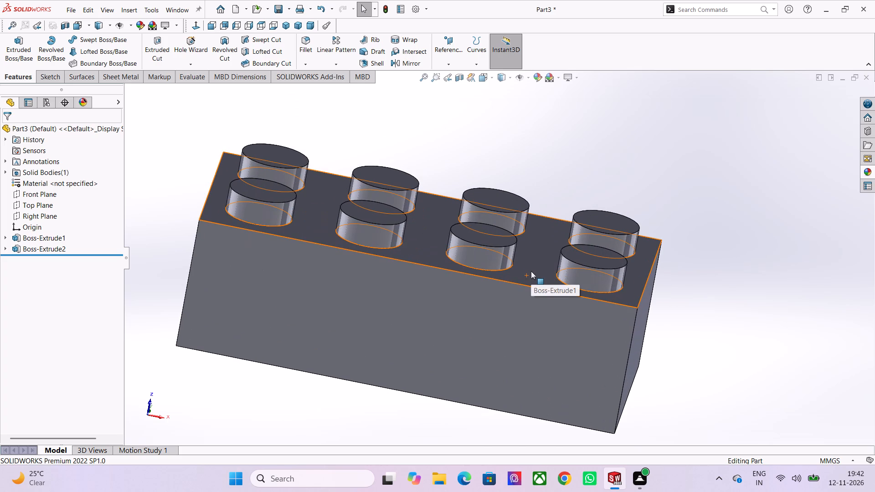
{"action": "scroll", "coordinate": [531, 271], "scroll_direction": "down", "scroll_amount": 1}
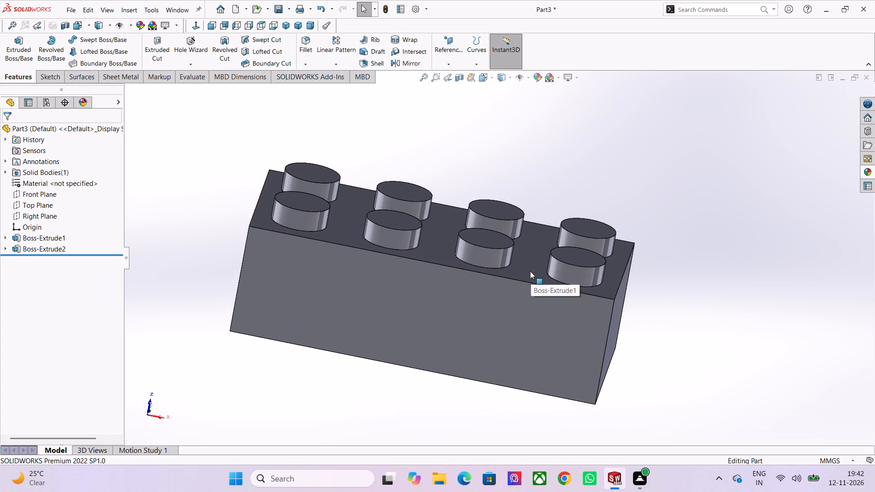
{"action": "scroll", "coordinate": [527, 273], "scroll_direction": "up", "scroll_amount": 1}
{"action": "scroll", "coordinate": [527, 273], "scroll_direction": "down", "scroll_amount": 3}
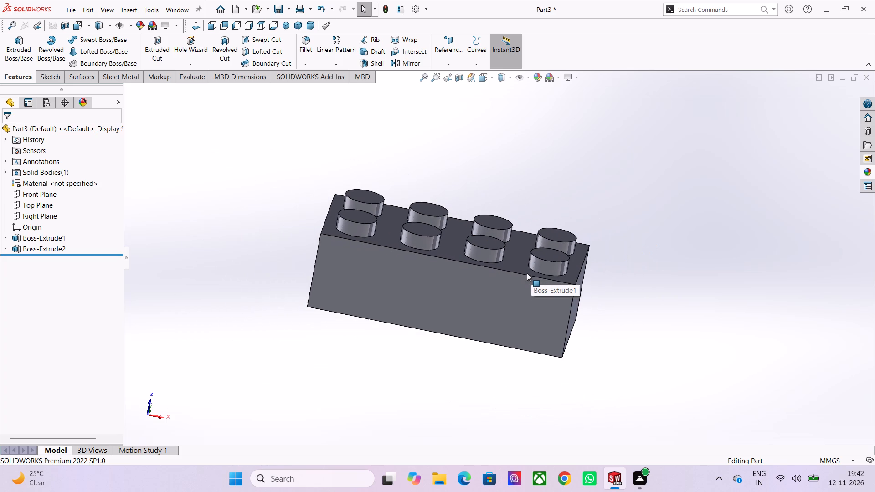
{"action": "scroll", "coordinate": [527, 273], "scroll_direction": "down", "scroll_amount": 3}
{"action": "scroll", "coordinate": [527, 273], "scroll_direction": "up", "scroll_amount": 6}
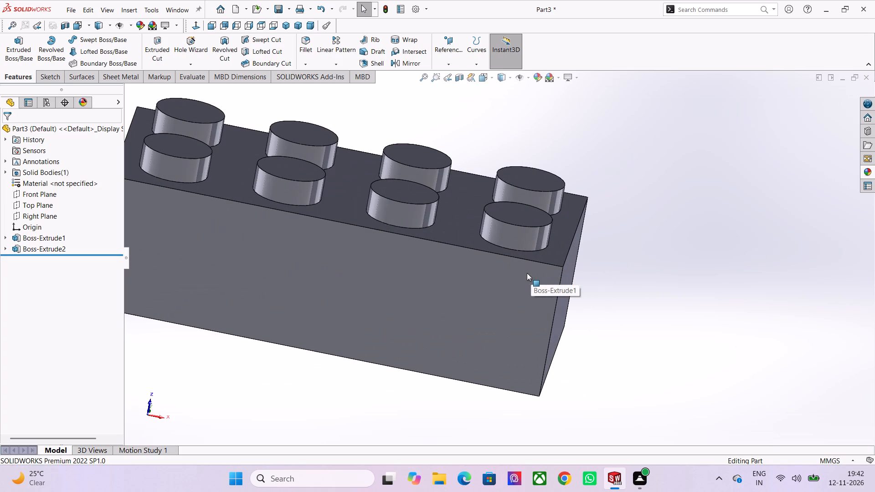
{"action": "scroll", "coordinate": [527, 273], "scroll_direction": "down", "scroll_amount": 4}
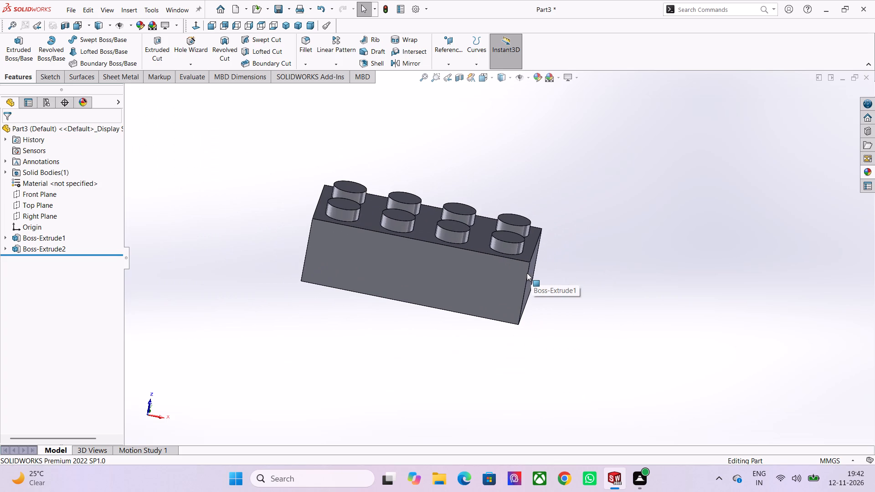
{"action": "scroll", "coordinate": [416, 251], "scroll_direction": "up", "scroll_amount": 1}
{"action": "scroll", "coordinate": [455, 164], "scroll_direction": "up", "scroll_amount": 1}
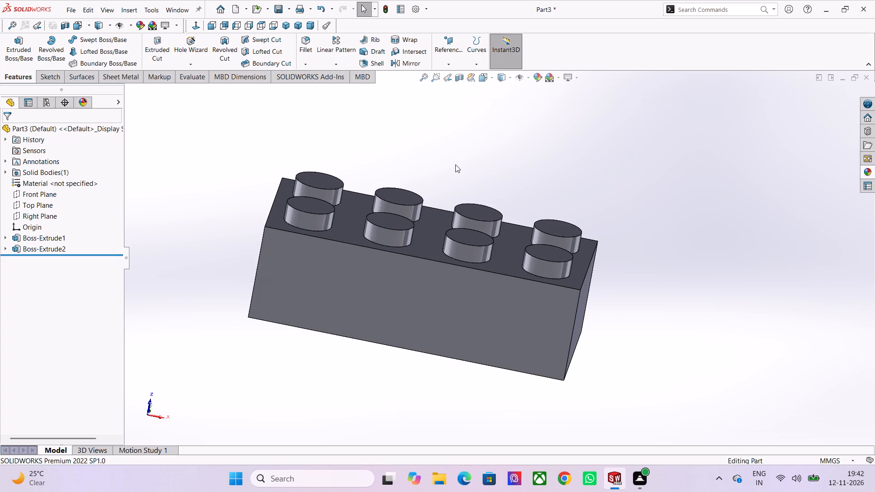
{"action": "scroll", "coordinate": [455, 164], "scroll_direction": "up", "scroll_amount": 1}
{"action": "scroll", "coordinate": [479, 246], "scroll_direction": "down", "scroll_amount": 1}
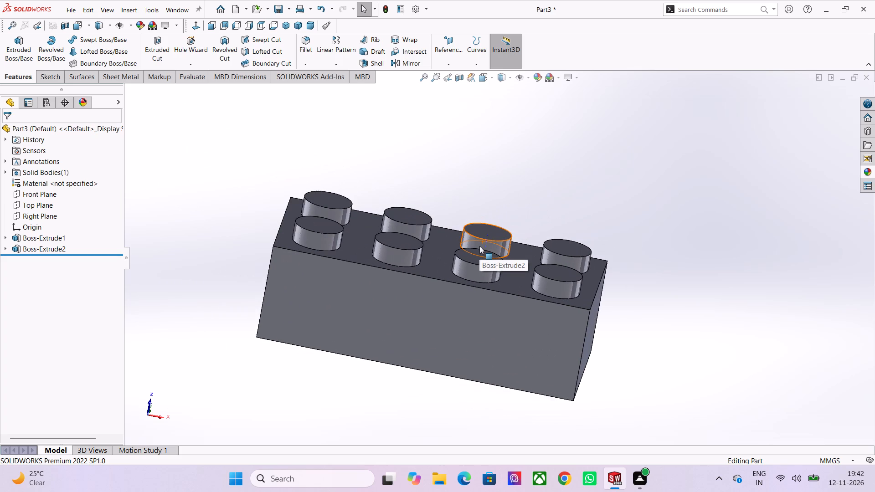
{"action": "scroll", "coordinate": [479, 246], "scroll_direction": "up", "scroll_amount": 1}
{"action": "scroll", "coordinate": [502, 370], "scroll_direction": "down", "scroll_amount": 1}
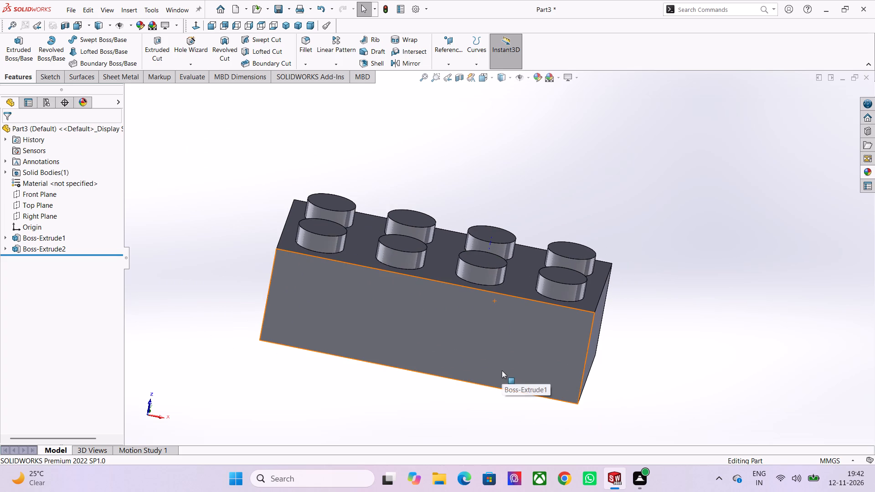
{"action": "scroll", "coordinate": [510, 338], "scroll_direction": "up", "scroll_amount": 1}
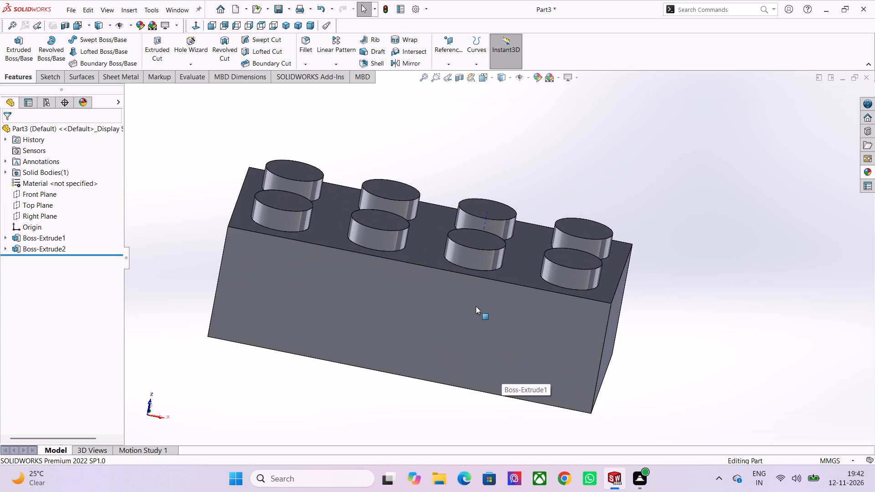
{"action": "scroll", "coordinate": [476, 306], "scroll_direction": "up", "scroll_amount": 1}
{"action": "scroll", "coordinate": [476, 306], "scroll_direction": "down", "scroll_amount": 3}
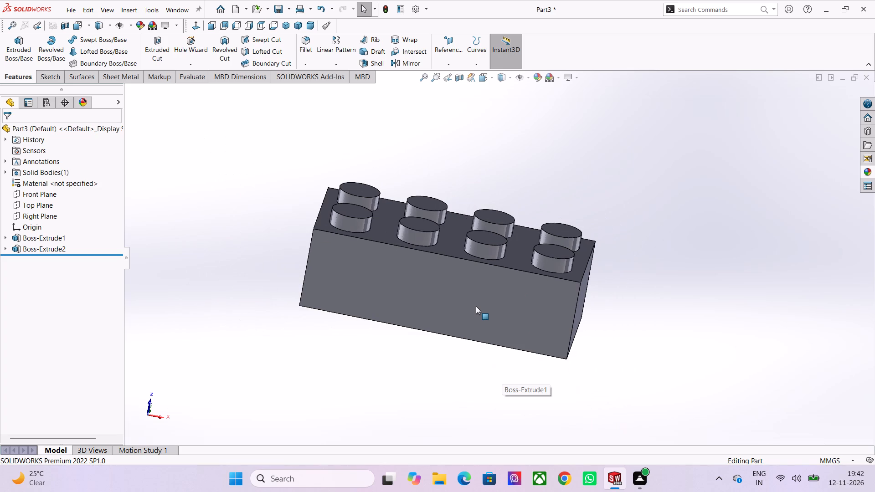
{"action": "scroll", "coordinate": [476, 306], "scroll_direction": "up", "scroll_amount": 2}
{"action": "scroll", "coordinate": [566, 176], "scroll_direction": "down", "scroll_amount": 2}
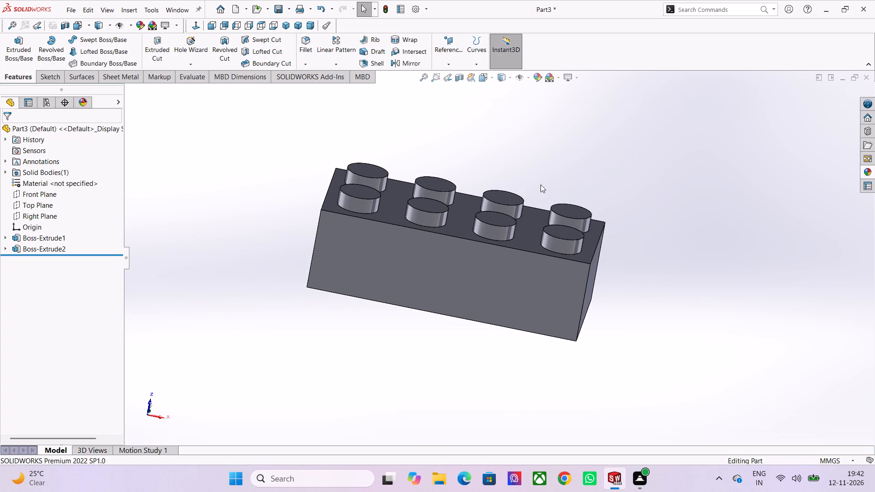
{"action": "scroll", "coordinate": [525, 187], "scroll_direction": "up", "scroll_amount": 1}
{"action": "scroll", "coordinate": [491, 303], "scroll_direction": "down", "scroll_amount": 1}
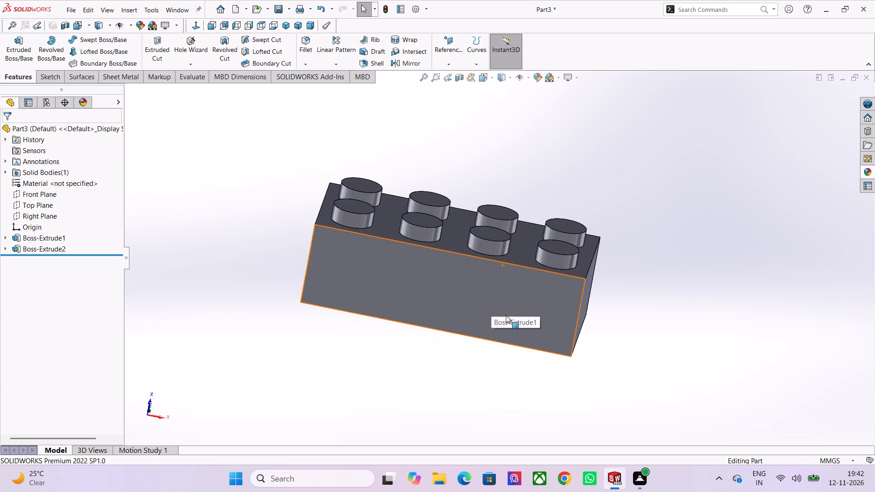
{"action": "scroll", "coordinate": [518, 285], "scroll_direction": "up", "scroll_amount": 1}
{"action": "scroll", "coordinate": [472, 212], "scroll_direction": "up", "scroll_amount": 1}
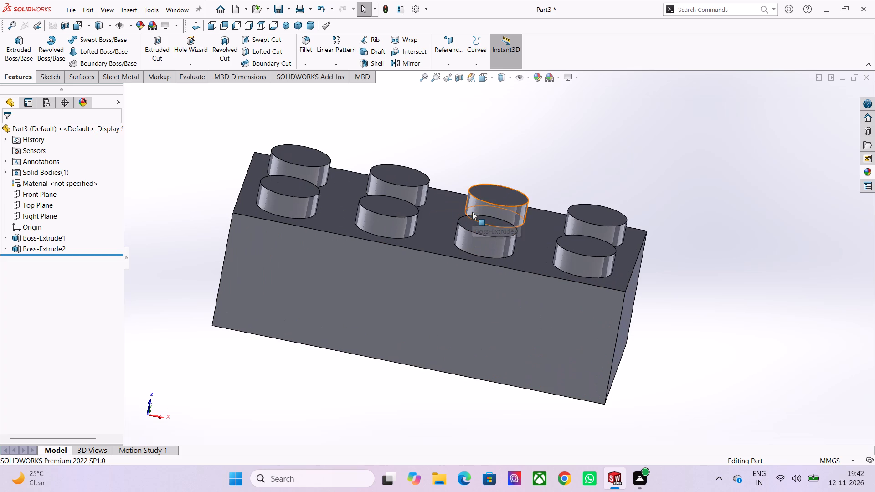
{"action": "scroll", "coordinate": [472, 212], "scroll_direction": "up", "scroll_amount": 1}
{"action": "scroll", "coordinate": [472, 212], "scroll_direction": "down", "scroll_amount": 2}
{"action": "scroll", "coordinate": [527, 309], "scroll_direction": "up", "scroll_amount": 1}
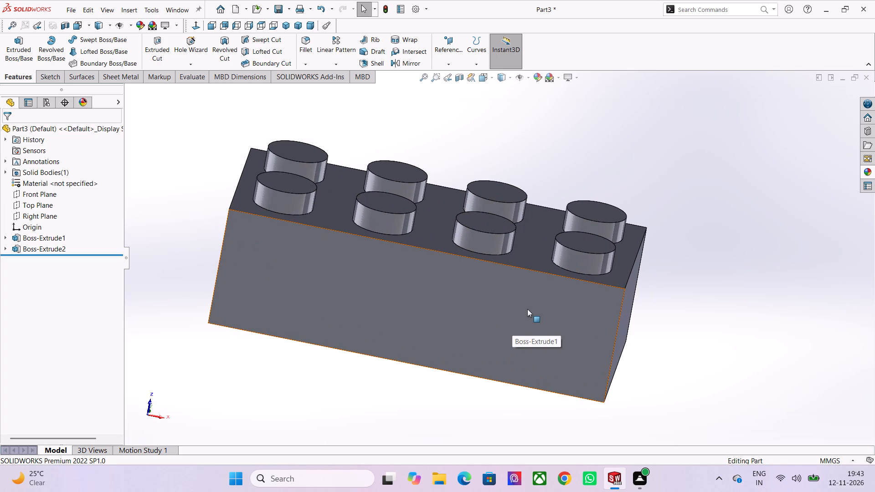
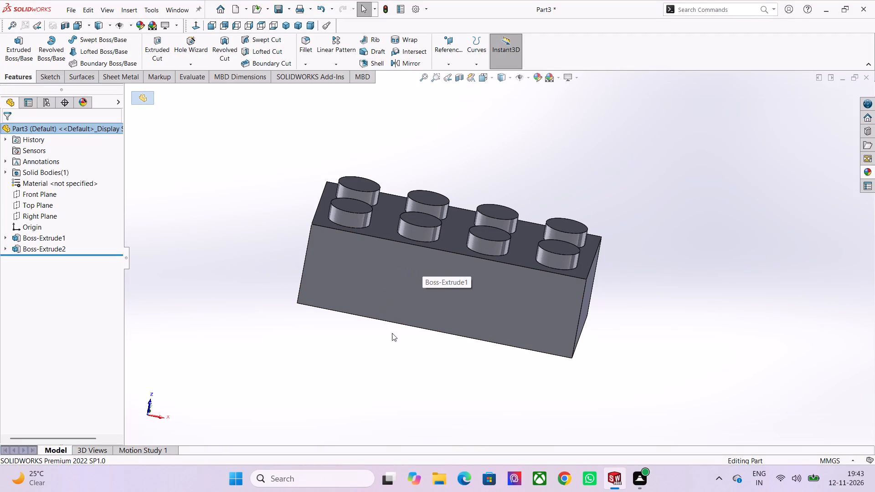
Colour the whole brick dark red using the standard colour swatches, with a red value of 192.
{"action": "middle_click_drag", "start_coordinate": [376, 342], "coordinate": [406, 316]}
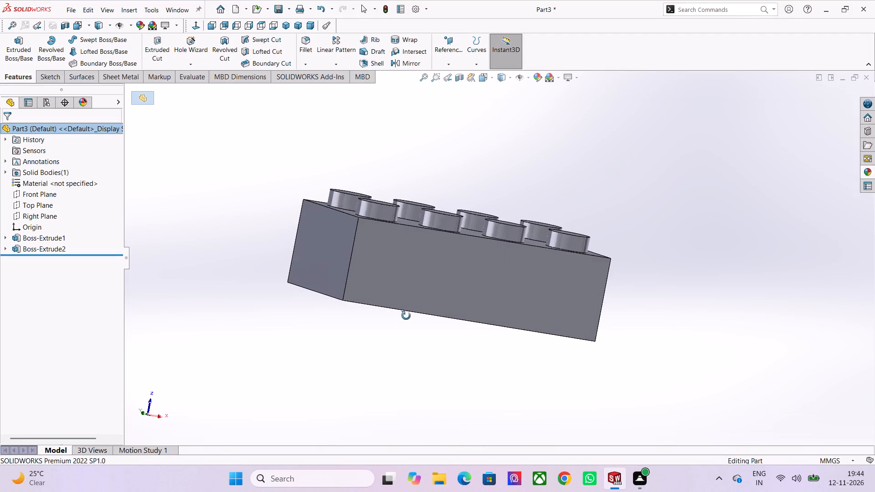
{"action": "middle_click_drag", "start_coordinate": [406, 316], "coordinate": [386, 301]}
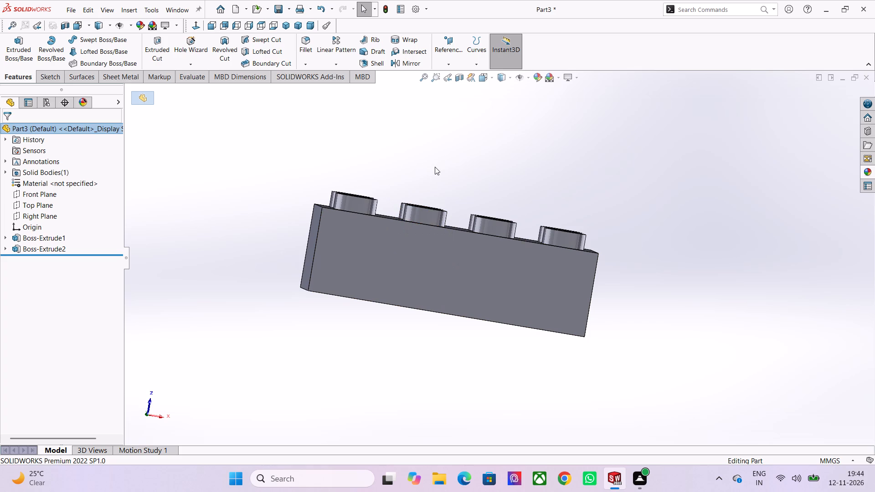
{"action": "scroll", "coordinate": [467, 253], "scroll_direction": "down", "scroll_amount": 1}
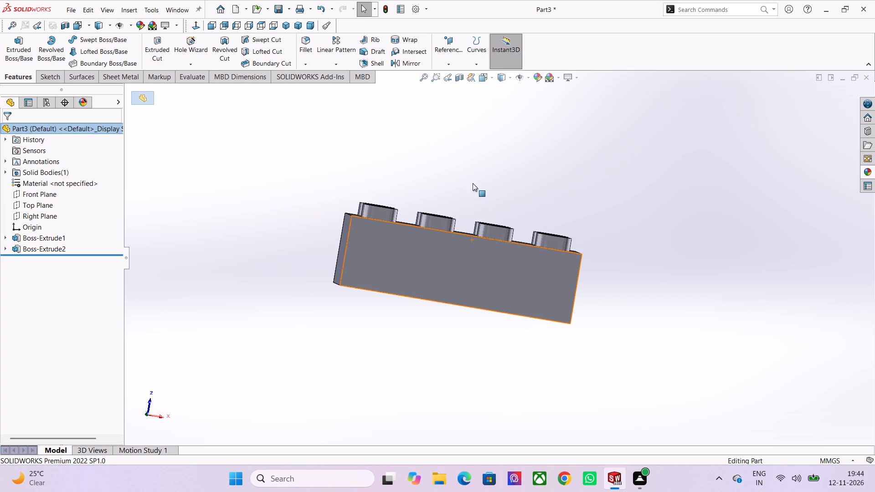
{"action": "middle_click_drag", "start_coordinate": [475, 183], "coordinate": [477, 244]}
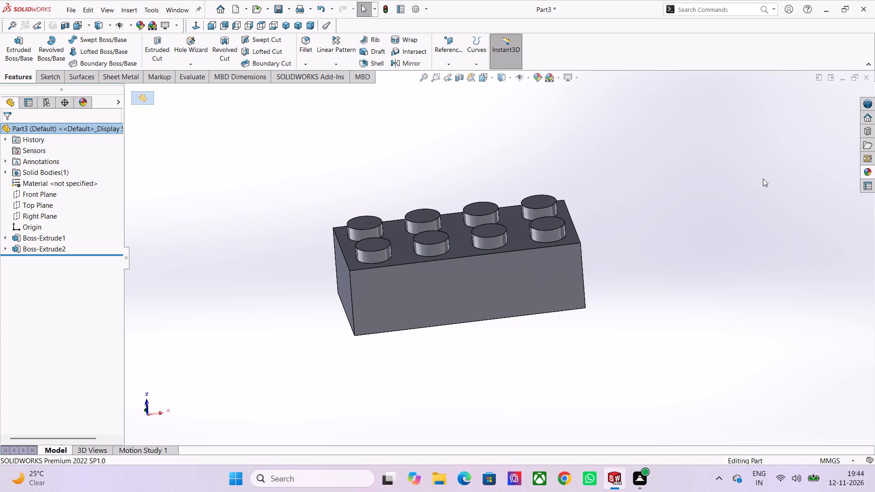
{"action": "left_click", "coordinate": [533, 77]}
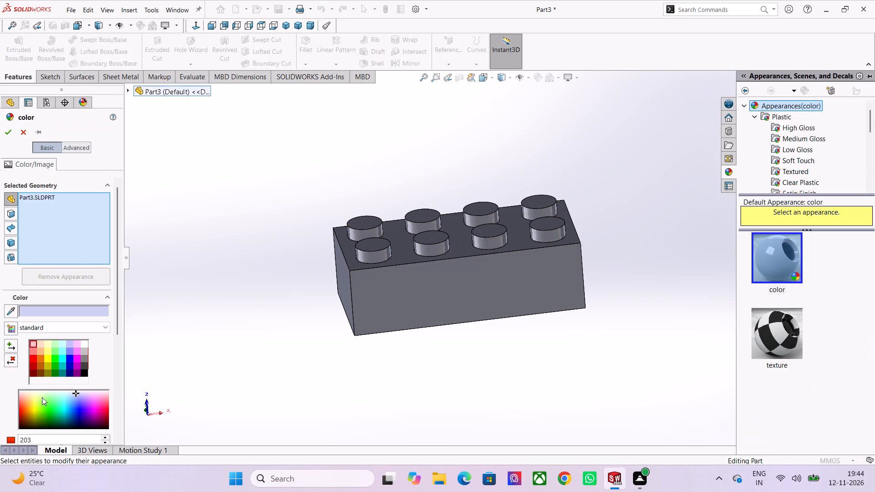
{"action": "left_click", "coordinate": [33, 356]}
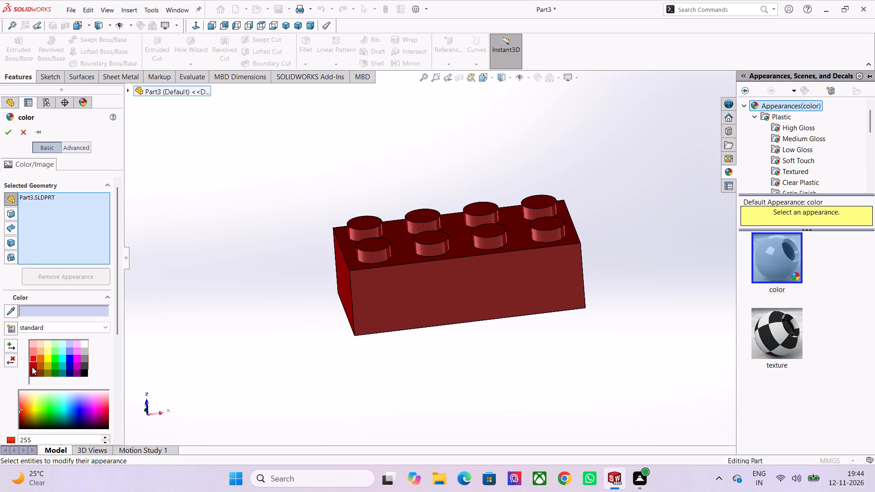
{"action": "left_click", "coordinate": [32, 367]}
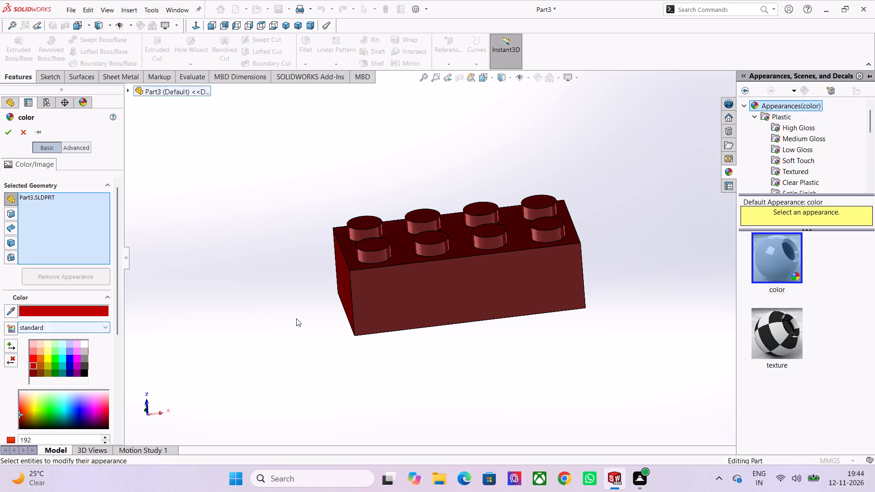
{"action": "left_click", "coordinate": [7, 133]}
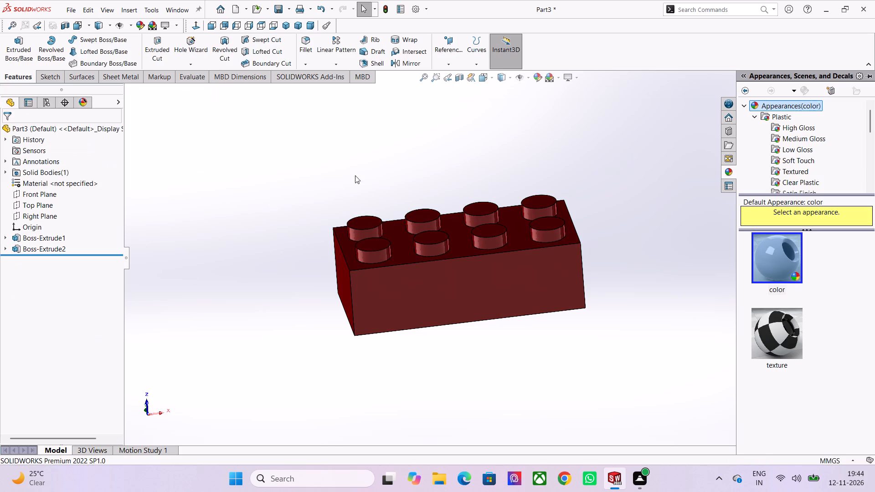
{"action": "left_click", "coordinate": [398, 159]}
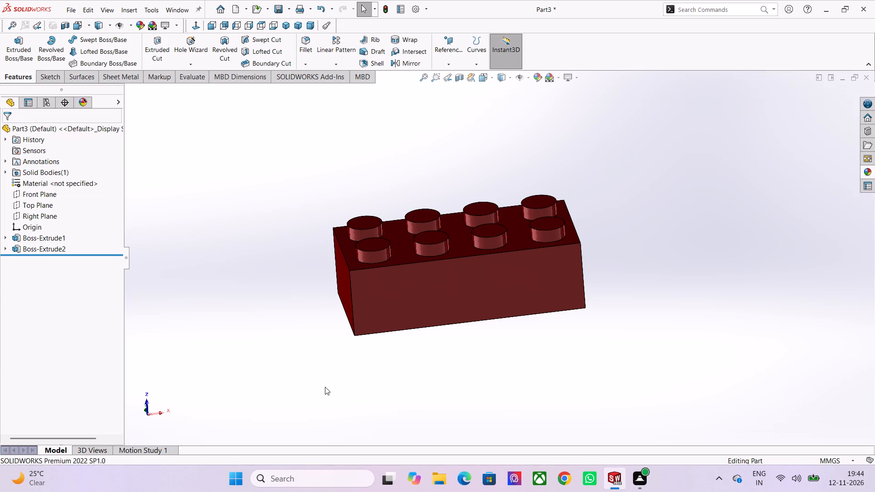
Open a new sketch on the block's short end face, the 15.8 by 9.6 mm side.
{"action": "middle_click_drag", "start_coordinate": [385, 383], "coordinate": [382, 361]}
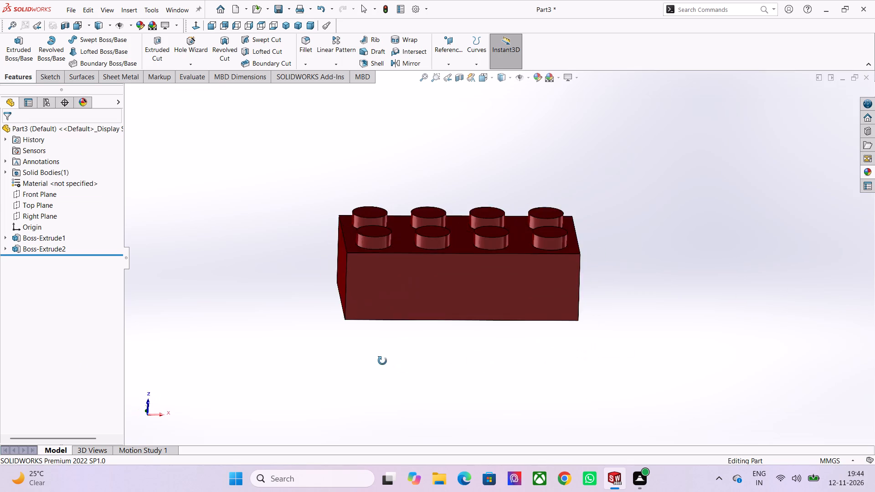
{"action": "middle_click_drag", "start_coordinate": [382, 361], "coordinate": [438, 484]}
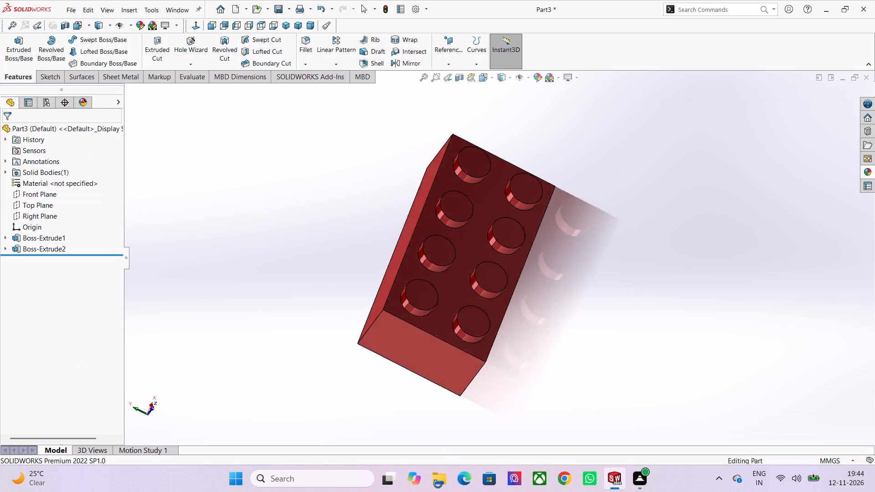
{"action": "middle_click_drag", "start_coordinate": [438, 484], "coordinate": [539, 376]}
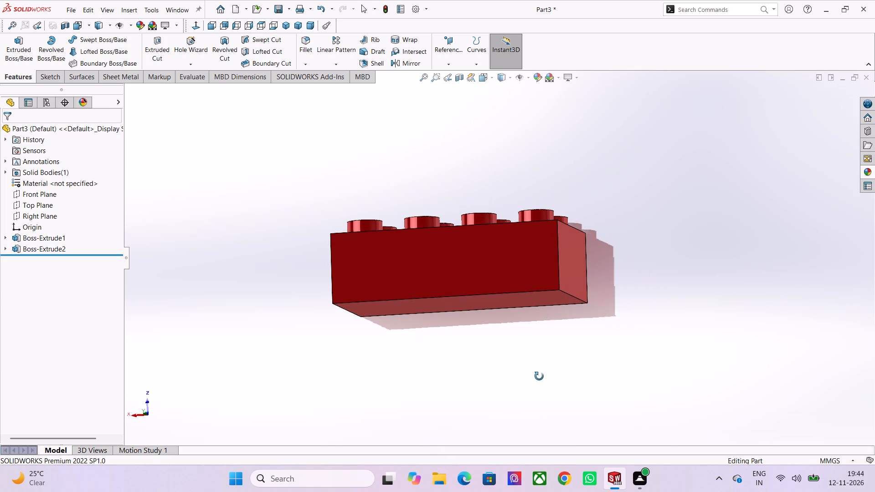
{"action": "middle_click_drag", "start_coordinate": [539, 376], "coordinate": [445, 401]}
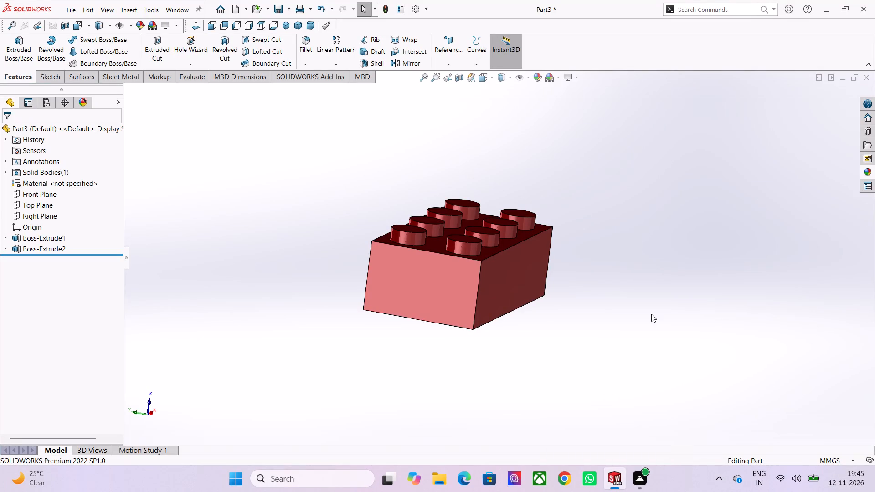
{"action": "left_click", "coordinate": [470, 294]}
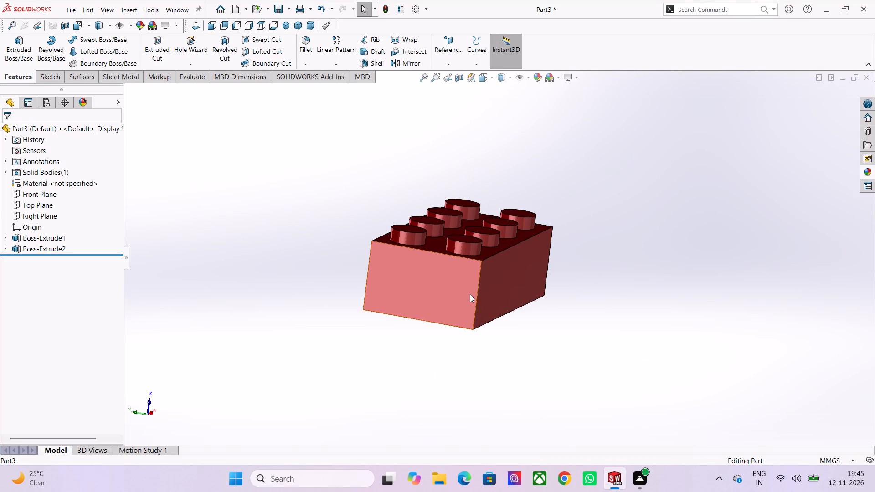
{"action": "left_click", "coordinate": [509, 268]}
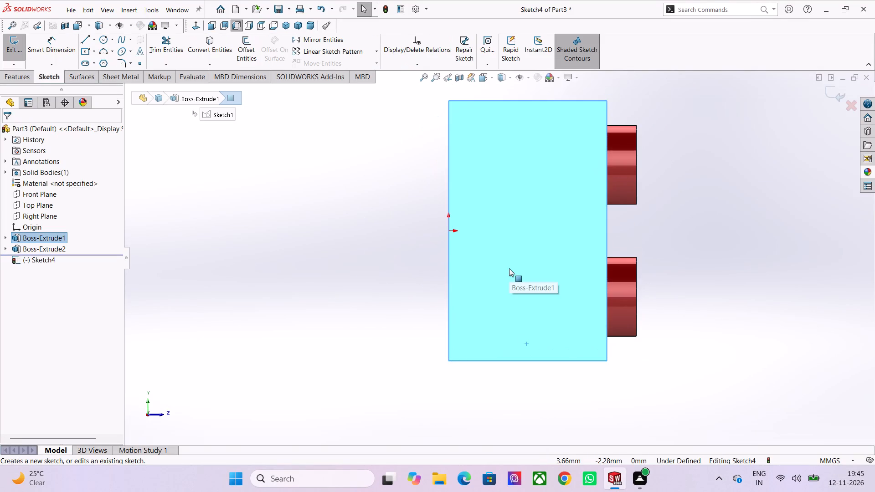
{"action": "scroll", "coordinate": [518, 230], "scroll_direction": "up", "scroll_amount": 2}
{"action": "scroll", "coordinate": [518, 230], "scroll_direction": "down", "scroll_amount": 2}
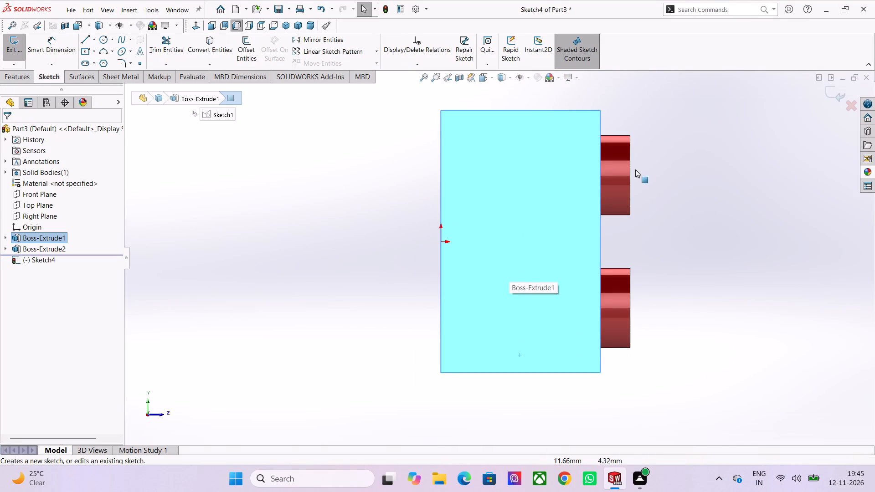
{"action": "scroll", "coordinate": [635, 169], "scroll_direction": "down", "scroll_amount": 2}
{"action": "scroll", "coordinate": [587, 243], "scroll_direction": "up", "scroll_amount": 2}
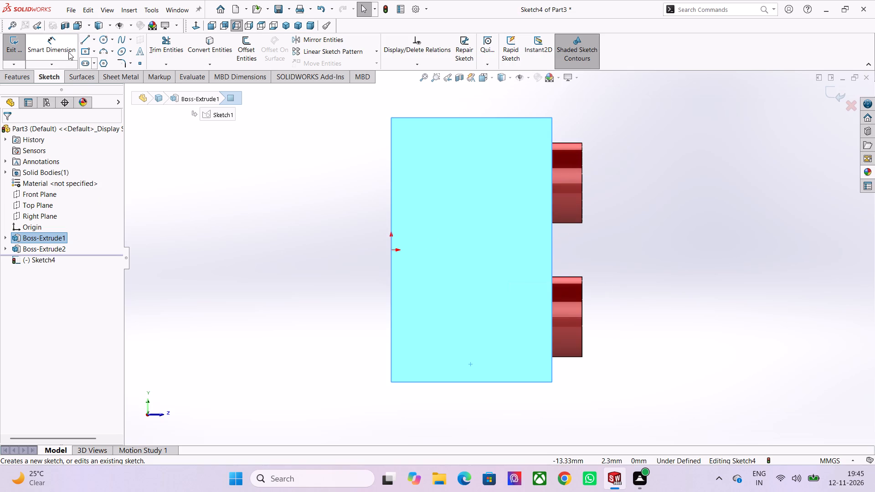
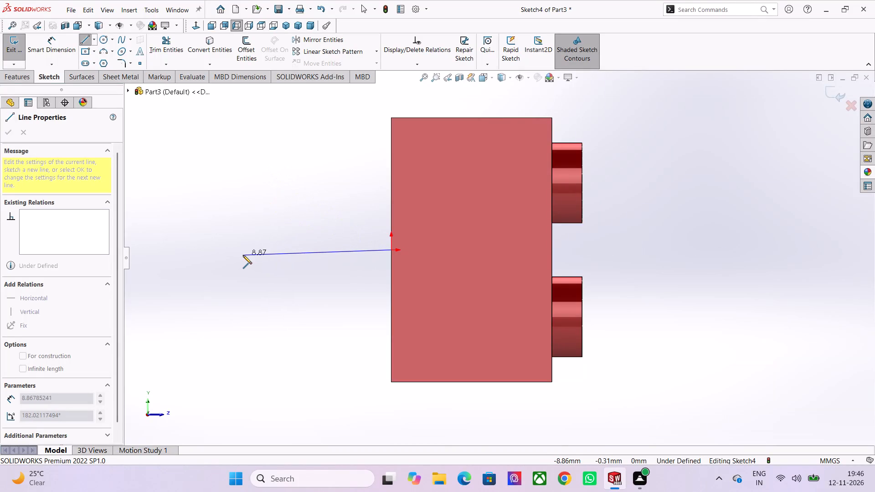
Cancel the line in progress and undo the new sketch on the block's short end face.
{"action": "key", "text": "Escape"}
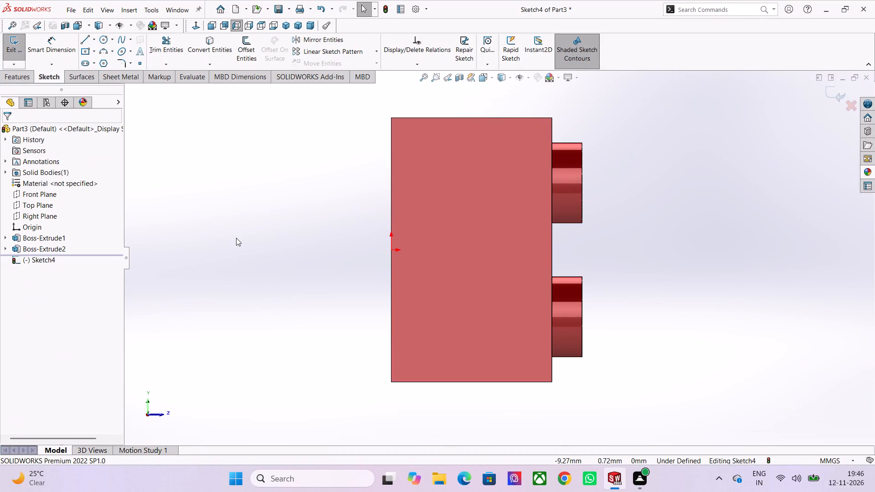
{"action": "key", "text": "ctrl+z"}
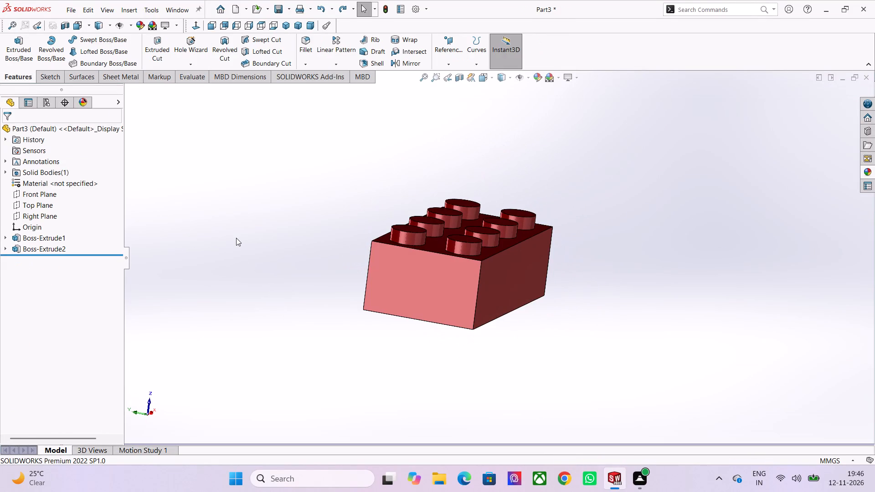
Open a new sketch on the block's flat underside, the 31.8 by 15.8 mm face opposite the studs.
{"action": "middle_click_drag", "start_coordinate": [309, 313], "coordinate": [384, 238]}
{"action": "left_click", "coordinate": [418, 296]}
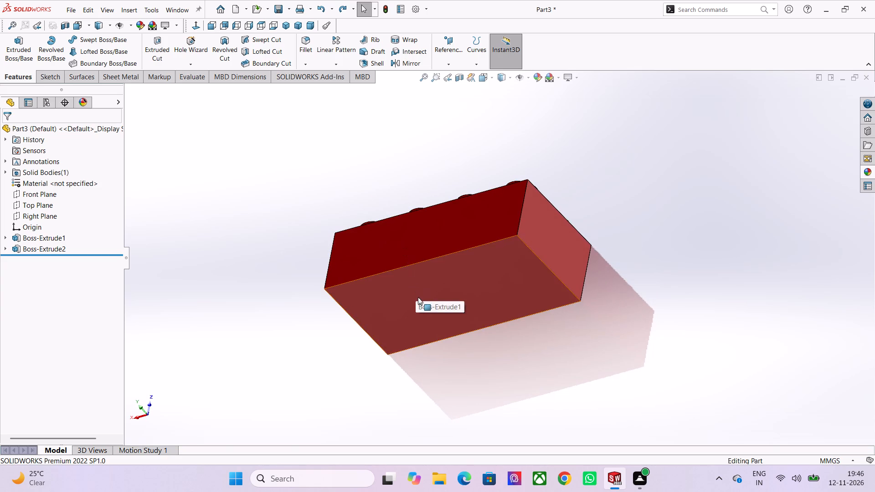
{"action": "left_click", "coordinate": [458, 271]}
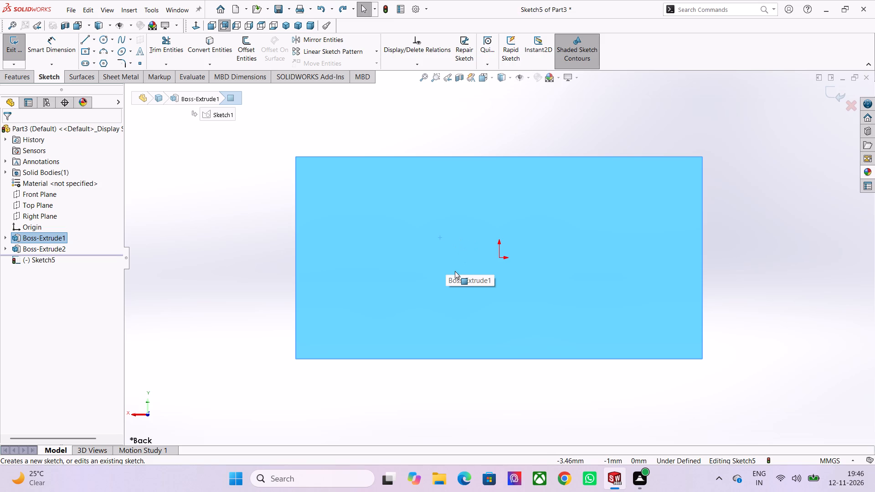
Sketch three circles along the underside's lengthwise centreline, the middle one on the origin, with radii of about 3.1, 3.5 and 3.4 mm.
{"action": "left_click", "coordinate": [107, 42]}
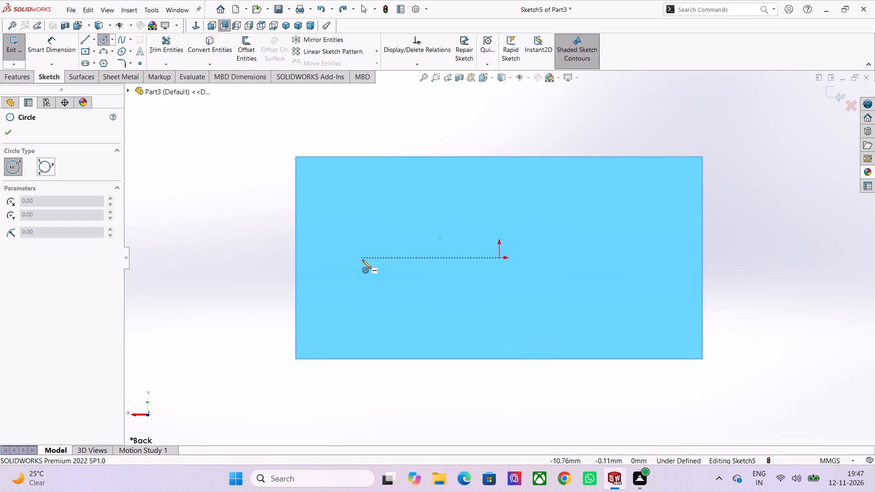
{"action": "left_click", "coordinate": [362, 260]}
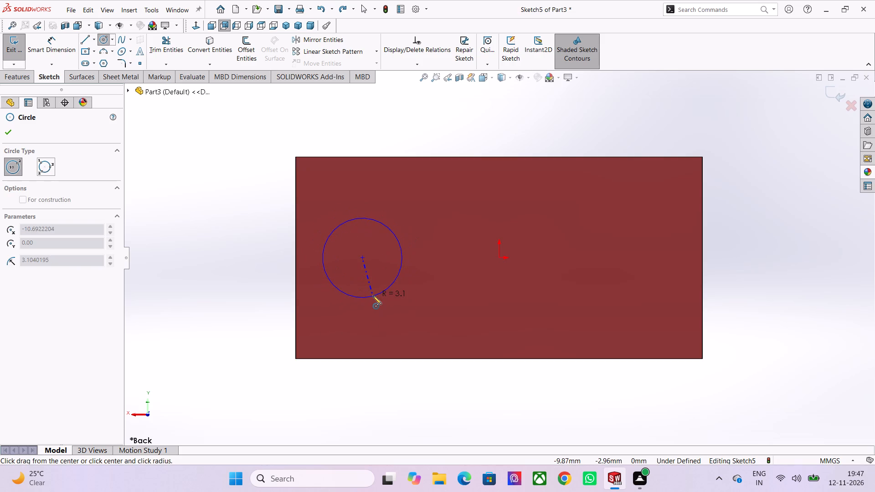
{"action": "left_click", "coordinate": [373, 296]}
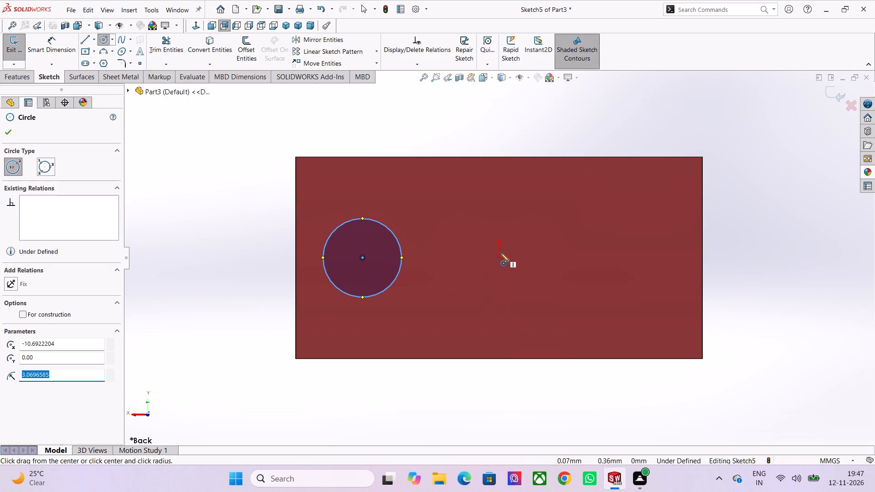
{"action": "left_click", "coordinate": [499, 258]}
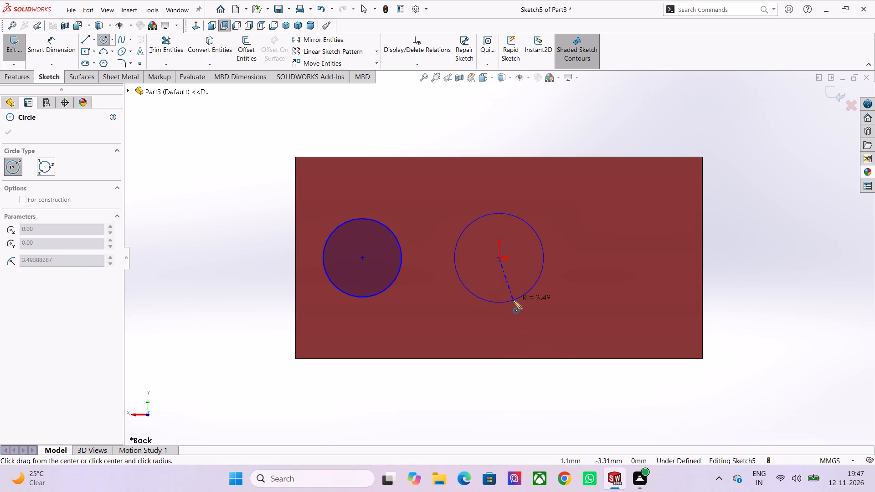
{"action": "left_click", "coordinate": [513, 300]}
{"action": "left_click", "coordinate": [645, 257]}
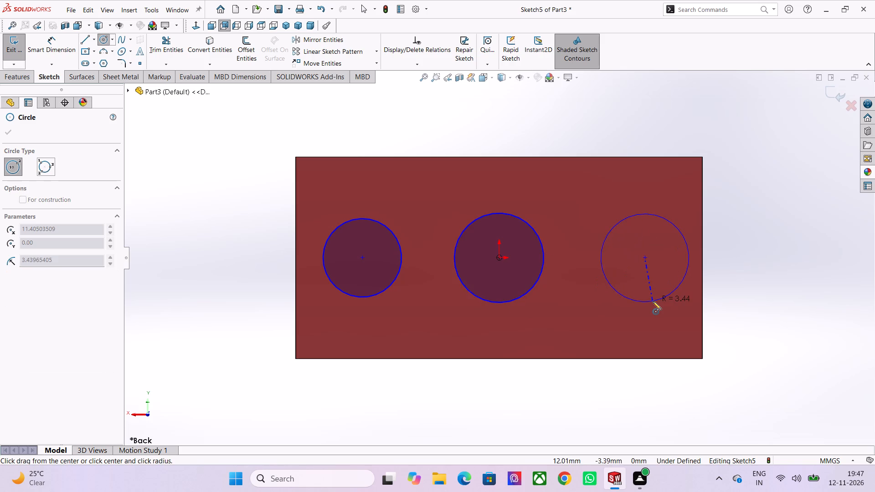
{"action": "left_click", "coordinate": [653, 301]}
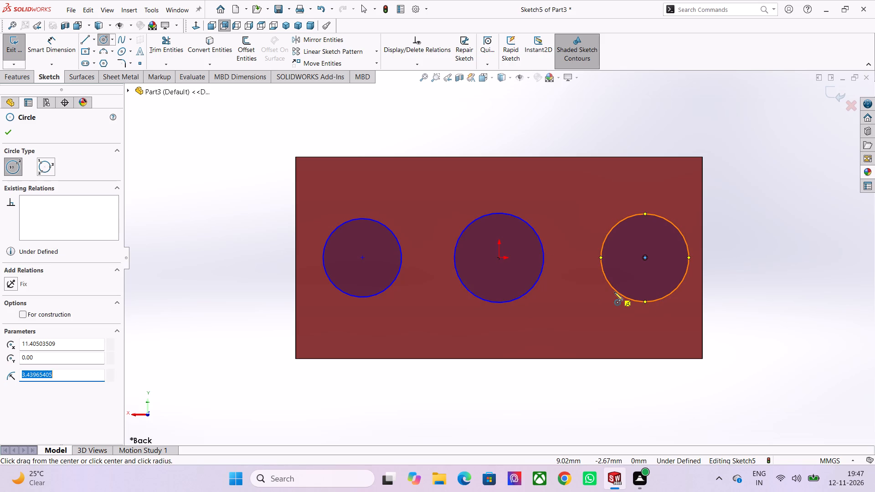
{"action": "key", "text": "Escape"}
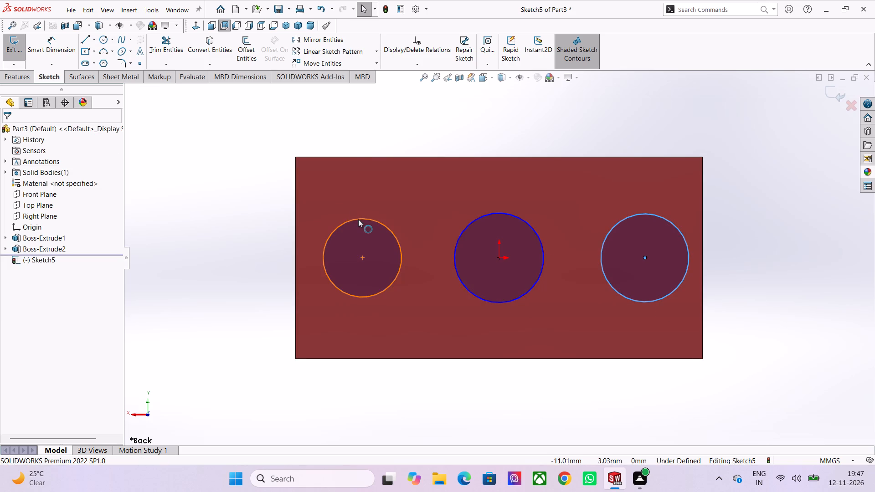
Make the three circles on the underside equal in size.
{"action": "left_click", "coordinate": [358, 219], "text": "ctrl"}
{"action": "left_click", "coordinate": [481, 221], "text": "ctrl"}
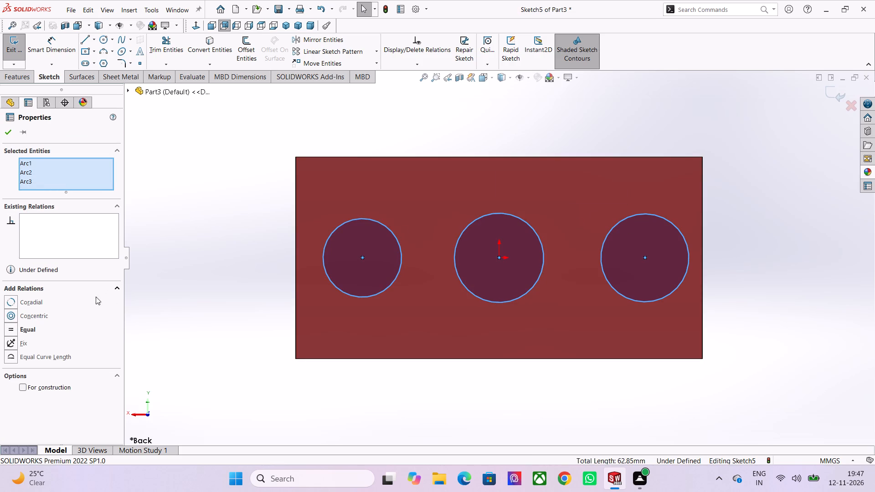
{"action": "left_click", "coordinate": [25, 330]}
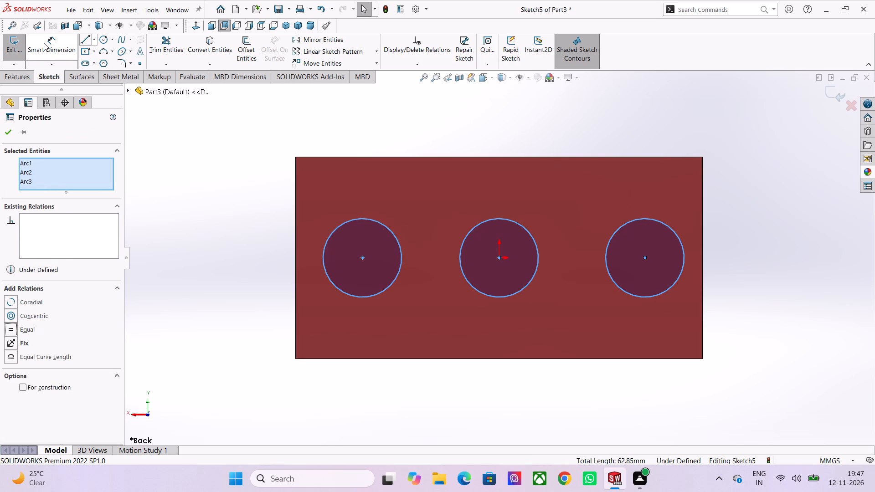
Dimension one of the three equal circles with a diameter of 6.5 mm.
{"action": "left_click", "coordinate": [44, 43]}
{"action": "left_click", "coordinate": [331, 233]}
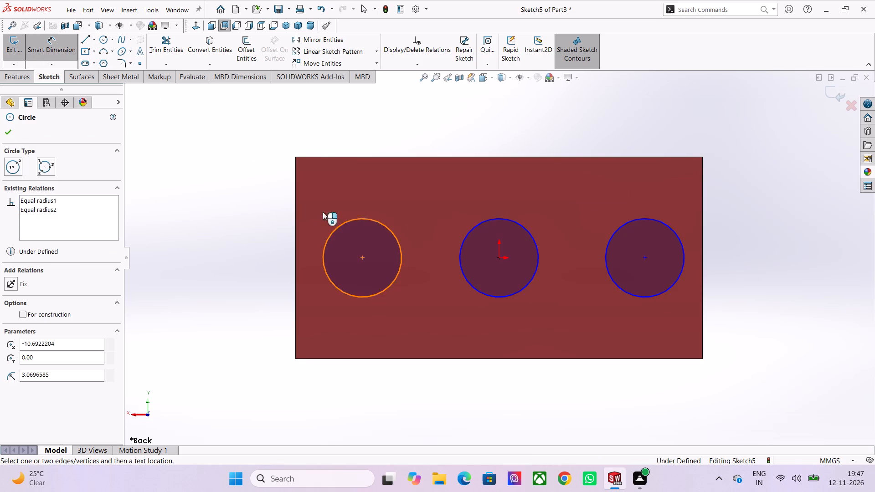
{"action": "left_click", "coordinate": [305, 132]}
{"action": "type", "text": "6.5"}
{"action": "key", "text": "Return"}
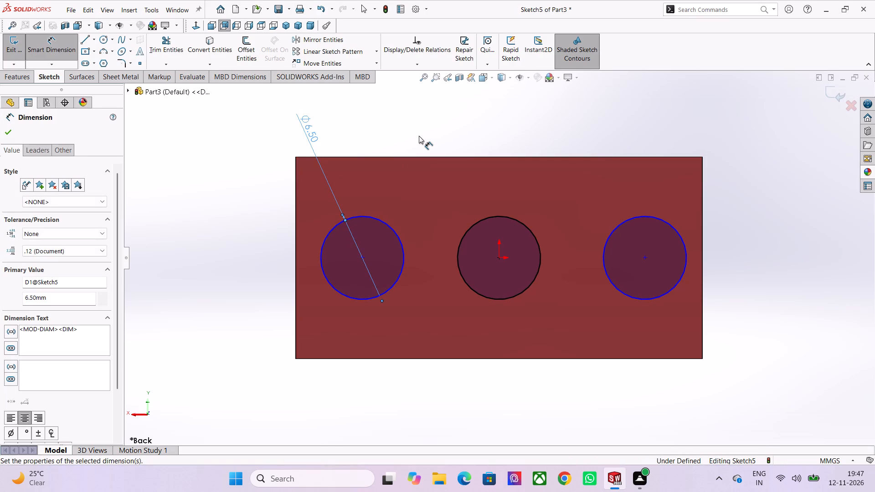
Dimension the centre of each outer circle 8 mm from the middle circle's centre.
{"action": "left_click", "coordinate": [363, 256]}
{"action": "left_click", "coordinate": [501, 258]}
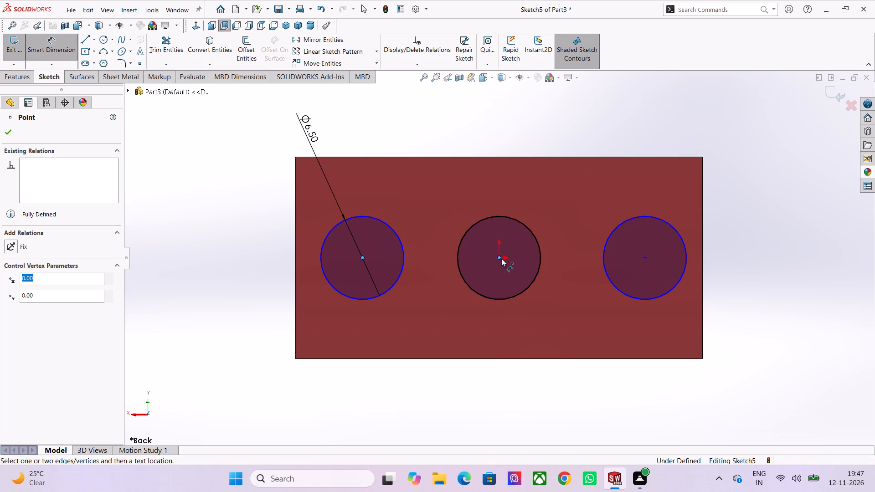
{"action": "left_click", "coordinate": [491, 401]}
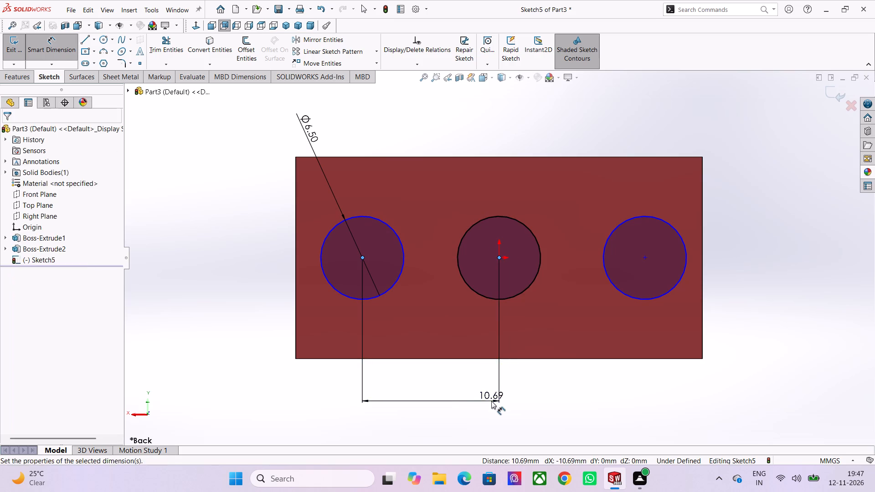
{"action": "key", "text": "8"}
{"action": "key", "text": "Return"}
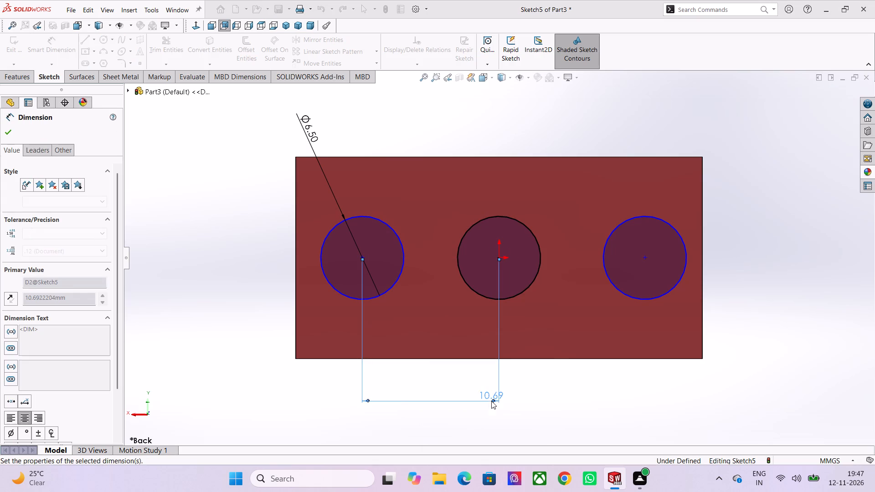
{"action": "left_click", "coordinate": [497, 259]}
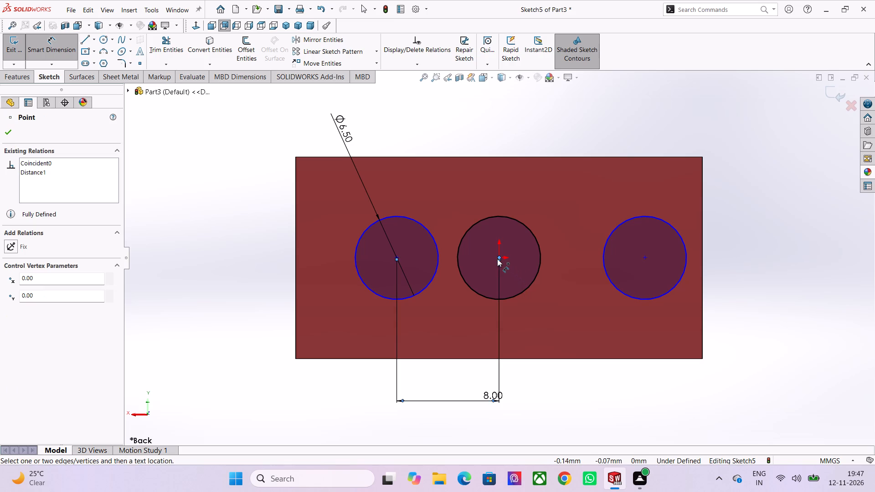
{"action": "left_click", "coordinate": [643, 257]}
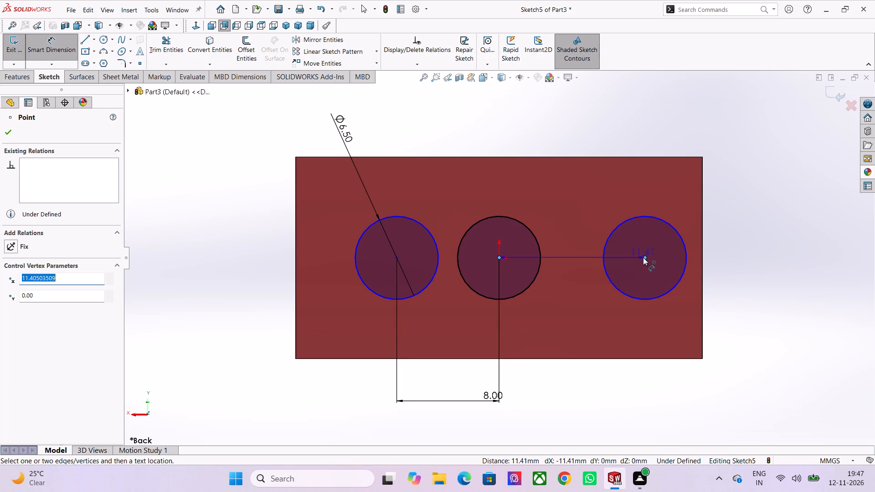
{"action": "left_click", "coordinate": [624, 126]}
{"action": "key", "text": "8"}
{"action": "key", "text": "Return"}
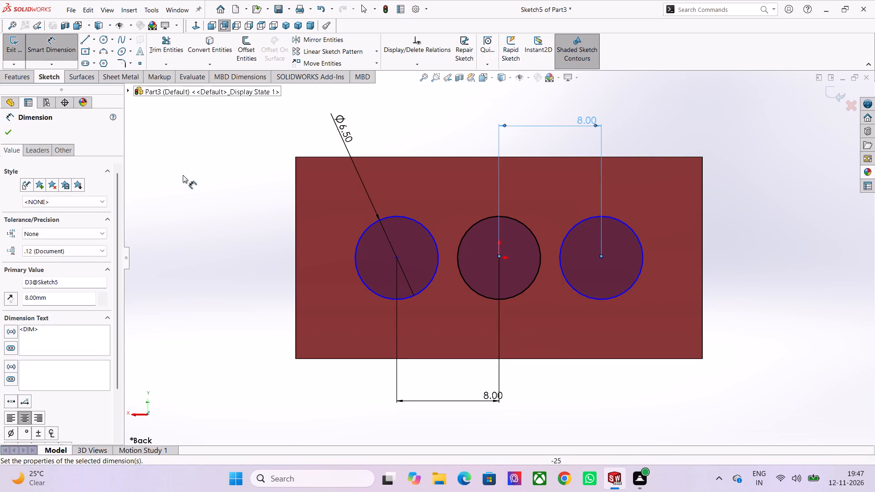
{"action": "key", "text": "Escape"}
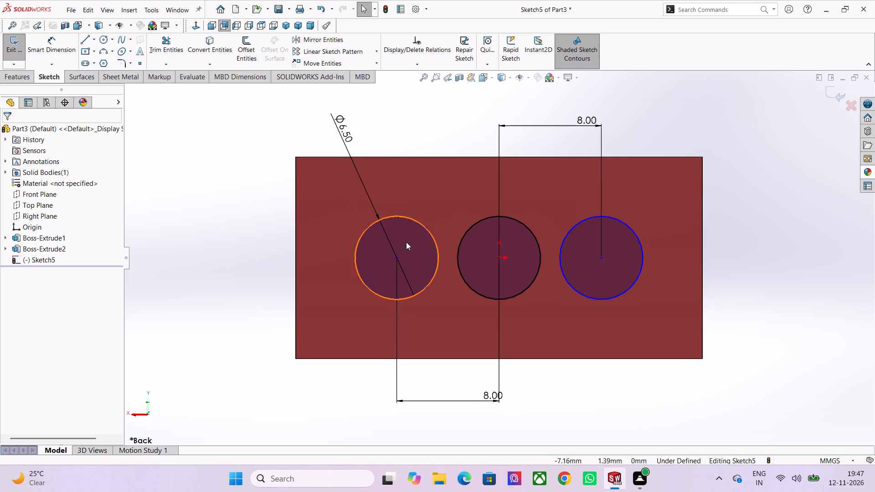
{"action": "key", "text": "Escape"}
Add a horizontal relation between the centre points of the three circles.
{"action": "left_click", "coordinate": [399, 256], "text": "ctrl"}
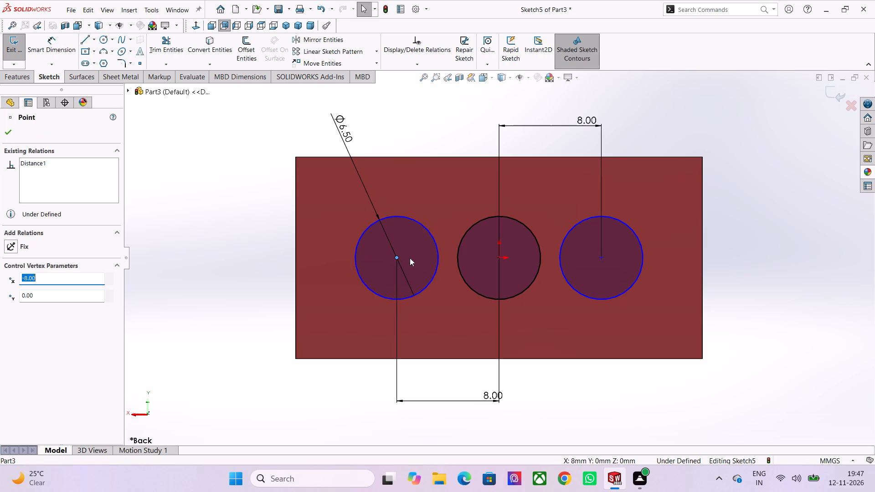
{"action": "left_click", "coordinate": [499, 257], "text": "ctrl"}
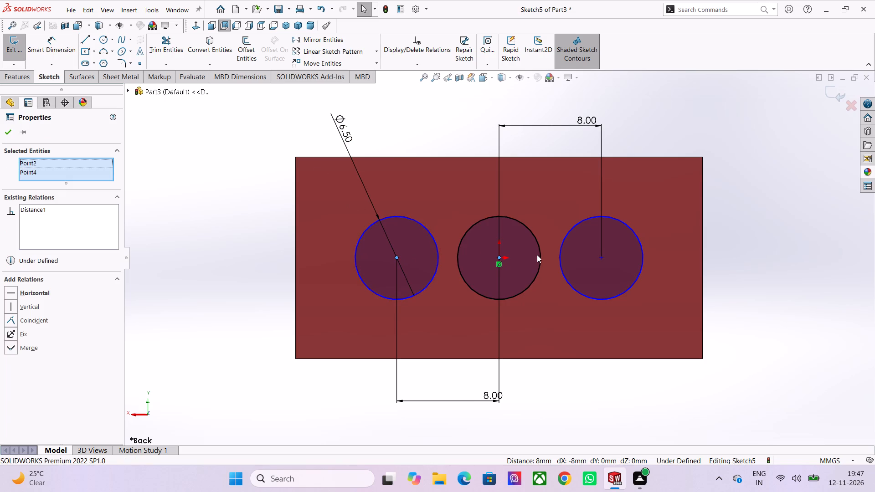
{"action": "left_click", "coordinate": [602, 258], "text": "ctrl"}
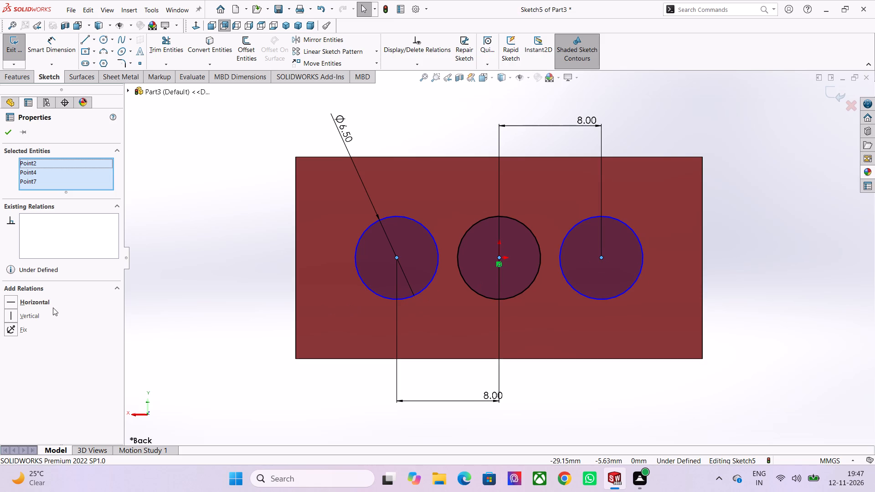
{"action": "left_click", "coordinate": [46, 303]}
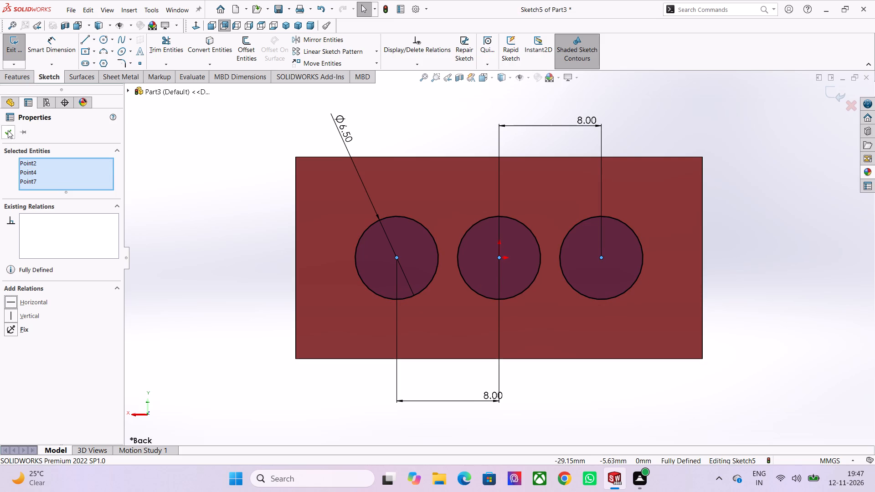
{"action": "left_click", "coordinate": [8, 131]}
Sketch a smaller concentric circle inside each of the three 6.5 mm circles, with radii of about 1.9, 1.9 and 2.3 mm.
{"action": "left_click", "coordinate": [101, 43]}
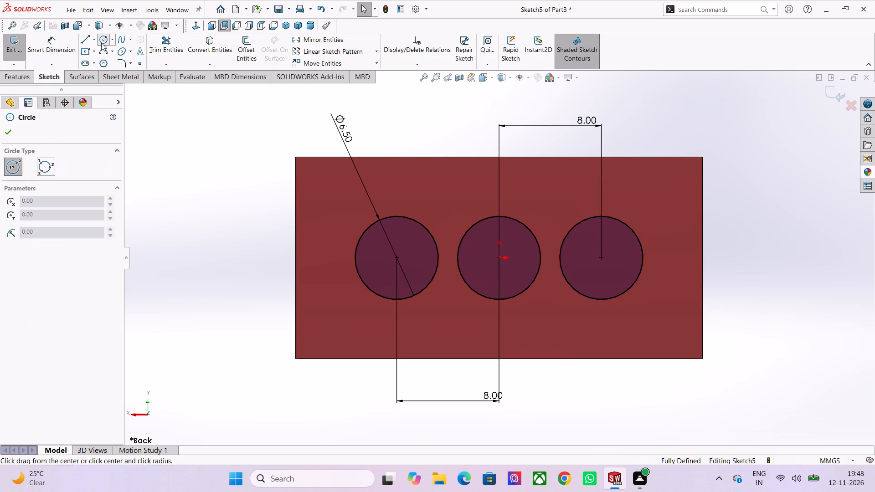
{"action": "left_click", "coordinate": [397, 257]}
{"action": "left_click", "coordinate": [407, 280]}
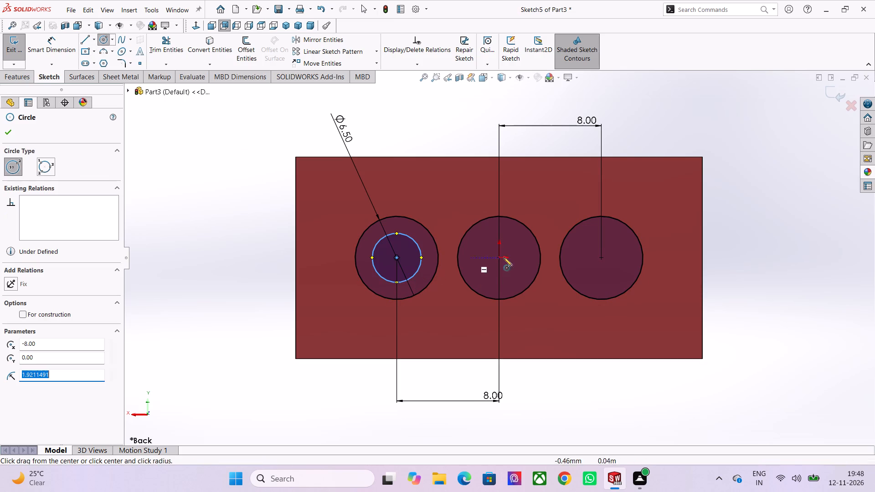
{"action": "left_click", "coordinate": [501, 257]}
{"action": "left_click", "coordinate": [508, 280]}
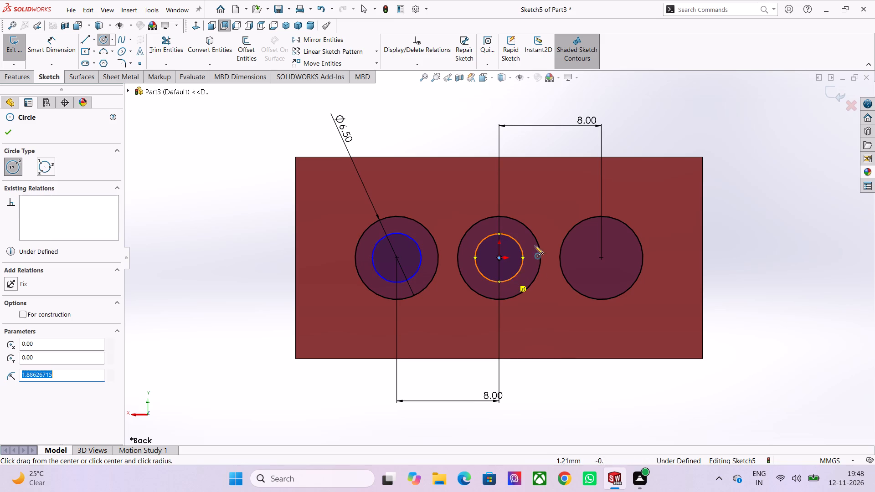
{"action": "left_click", "coordinate": [601, 261]}
{"action": "left_click", "coordinate": [609, 287]}
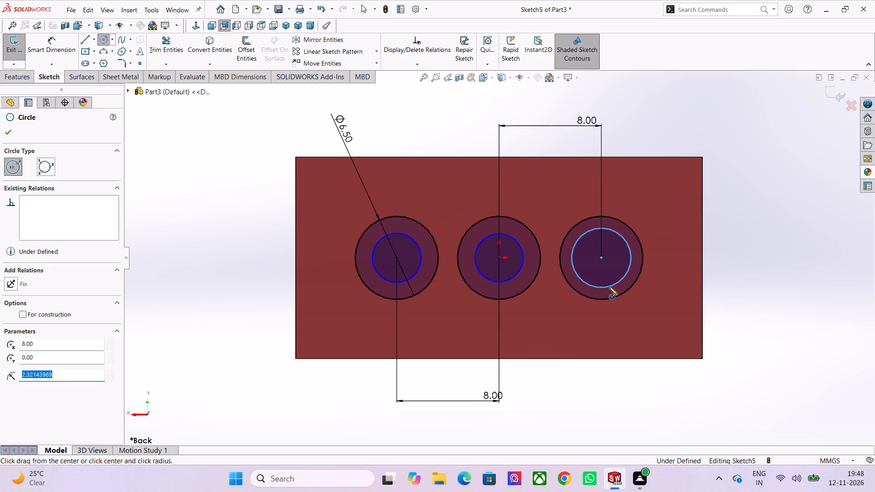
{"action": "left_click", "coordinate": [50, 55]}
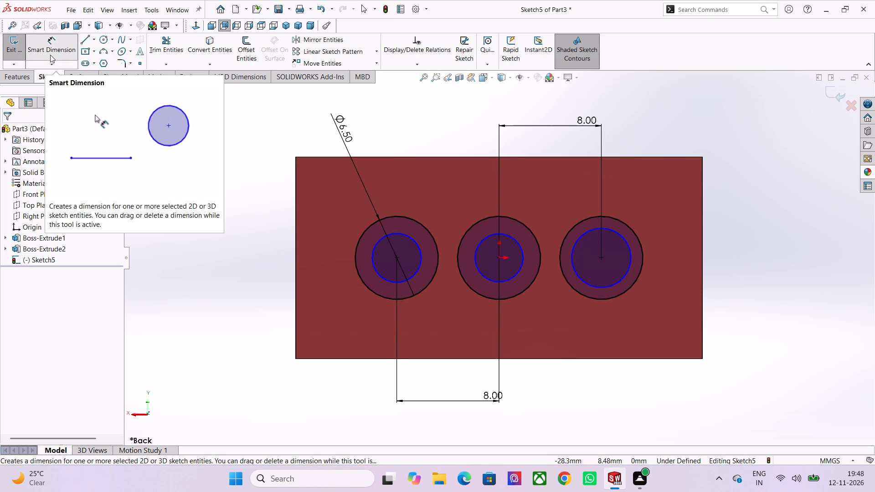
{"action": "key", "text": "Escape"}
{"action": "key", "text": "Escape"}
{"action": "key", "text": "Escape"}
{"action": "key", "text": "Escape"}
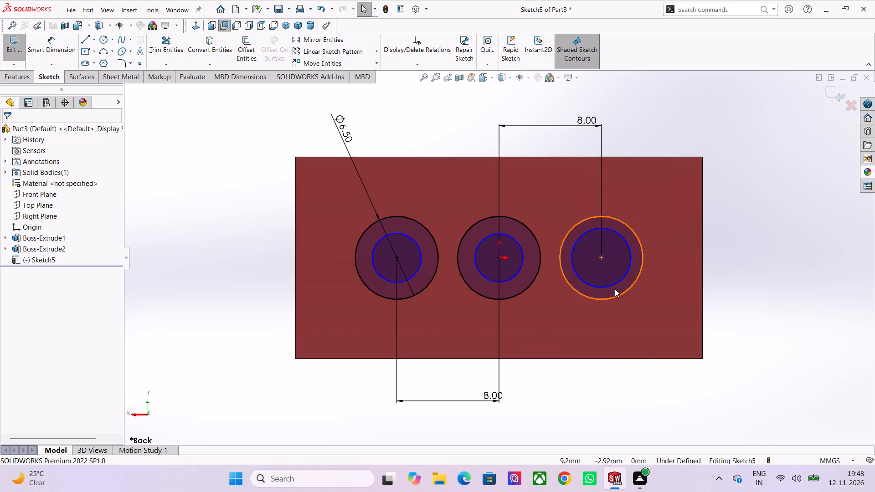
Make the three inner circles equal in size.
{"action": "left_click", "coordinate": [401, 233], "text": "ctrl"}
{"action": "left_click", "coordinate": [494, 232], "text": "ctrl"}
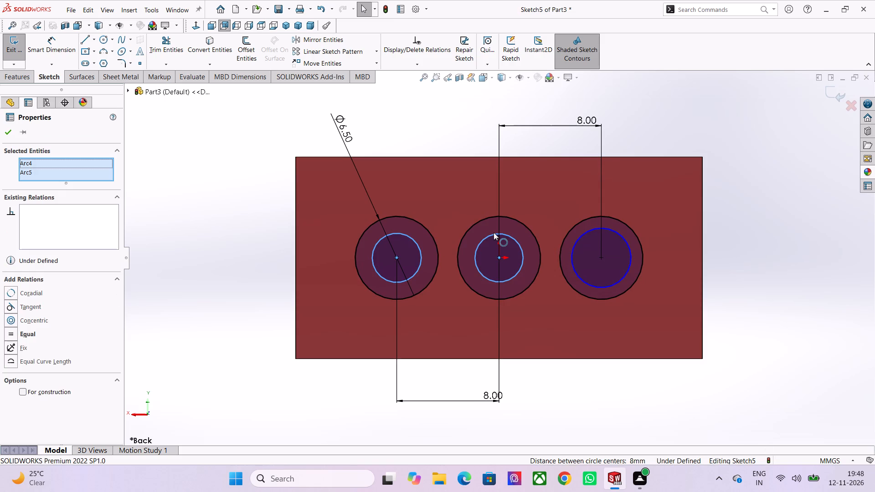
{"action": "left_click", "coordinate": [586, 231], "text": "ctrl"}
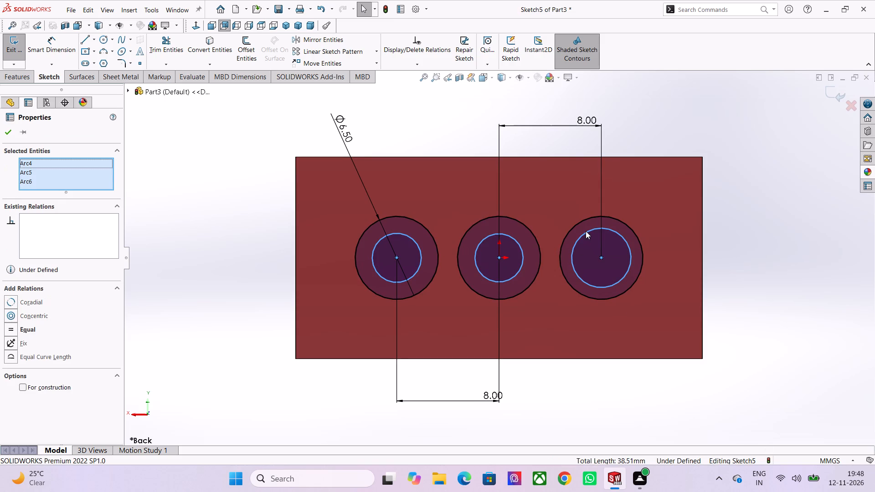
{"action": "left_click", "coordinate": [24, 329]}
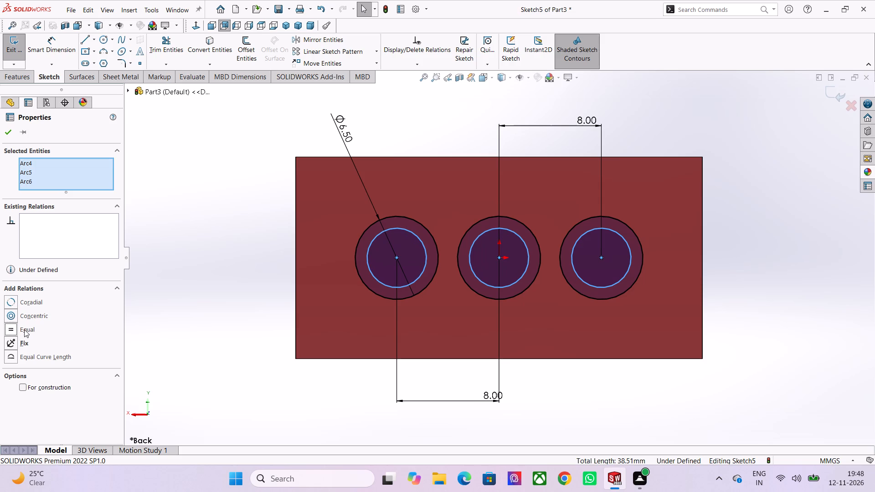
Dimension the diameter of the inner circle in the ring carrying the 6.5 mm dimension as 1.2 mm.
{"action": "left_click", "coordinate": [8, 132]}
{"action": "left_click", "coordinate": [63, 46]}
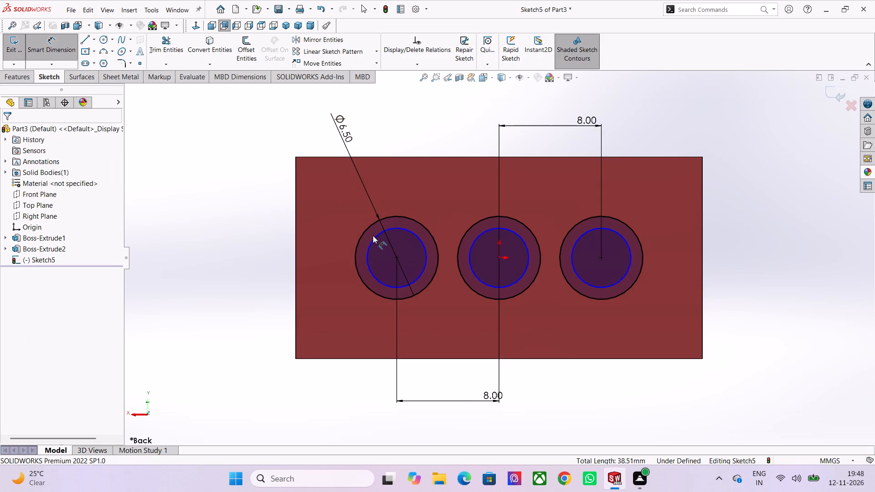
{"action": "left_click", "coordinate": [371, 243]}
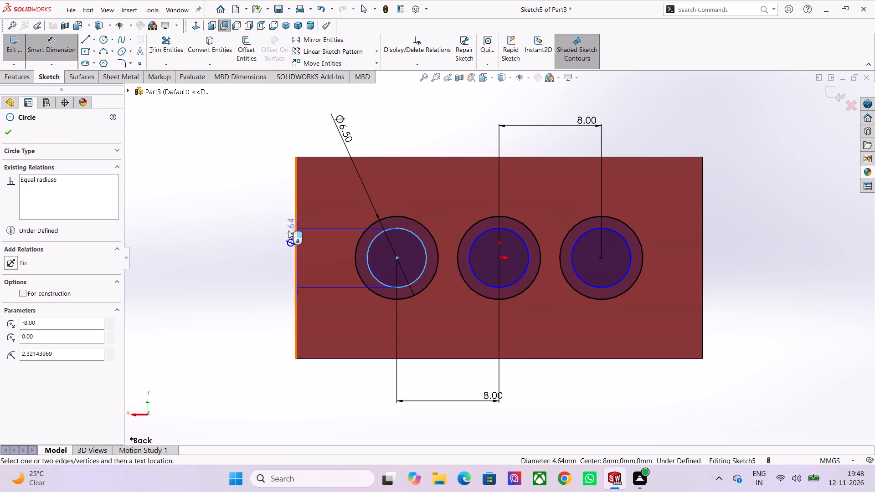
{"action": "left_click", "coordinate": [243, 261]}
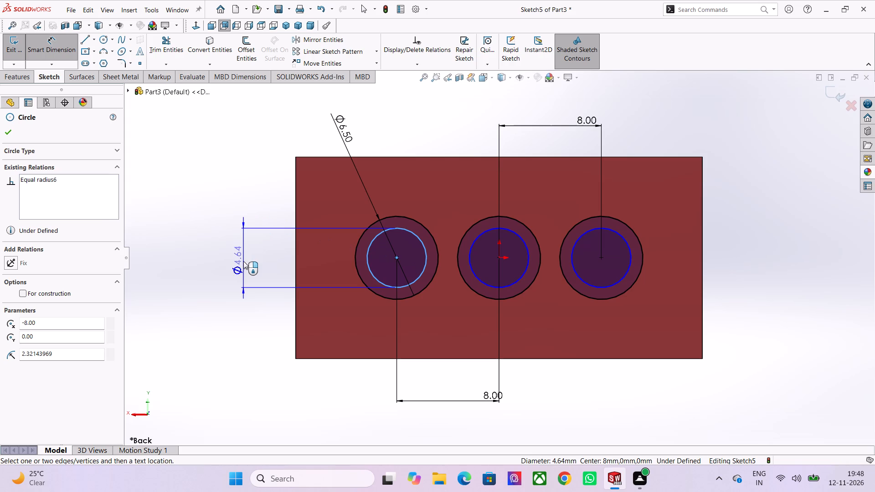
{"action": "type", "text": "1.2"}
{"action": "key", "text": "Return"}
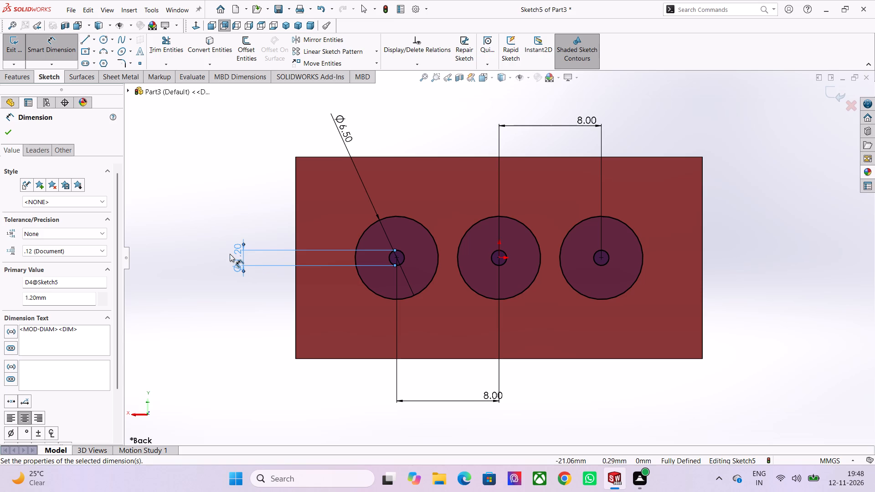
Set the inner circle's diameter dimension to 5.3 mm.
{"action": "double_click", "coordinate": [240, 259]}
{"action": "type", "text": "5.3"}
{"action": "key", "text": "Return"}
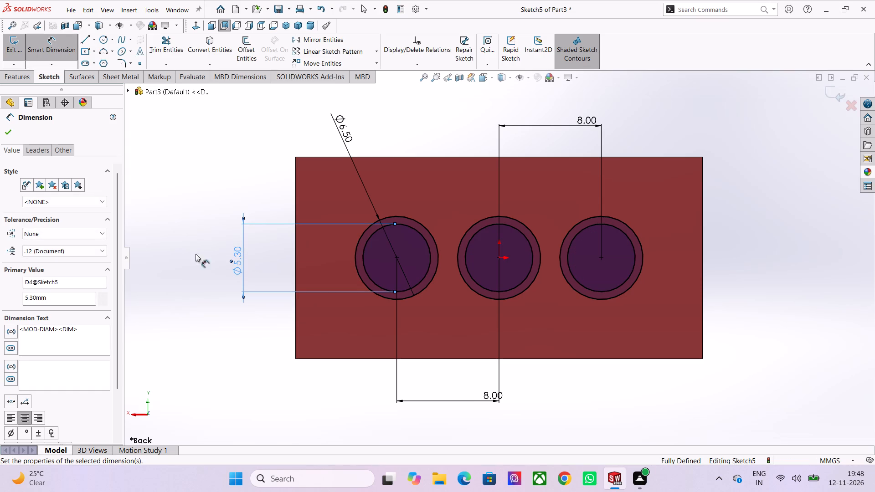
{"action": "left_click", "coordinate": [6, 130]}
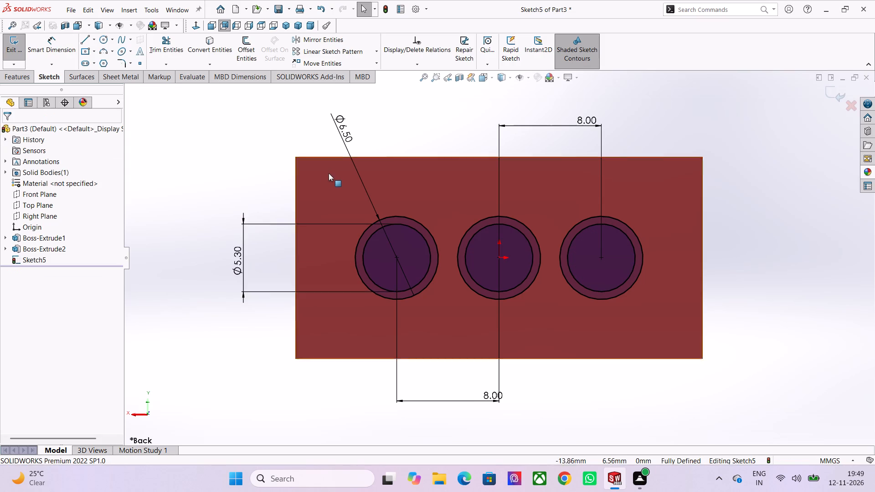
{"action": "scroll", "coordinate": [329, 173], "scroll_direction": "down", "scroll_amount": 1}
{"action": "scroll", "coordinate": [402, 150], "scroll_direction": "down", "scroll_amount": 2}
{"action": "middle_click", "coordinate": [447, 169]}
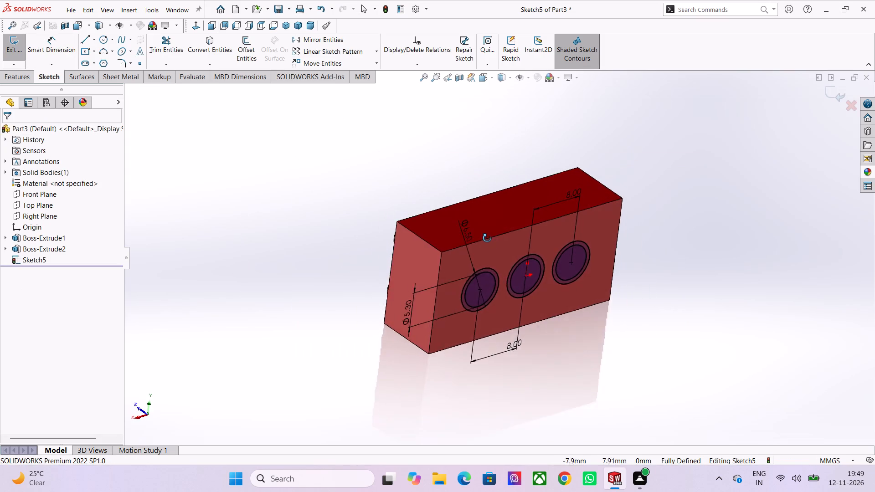
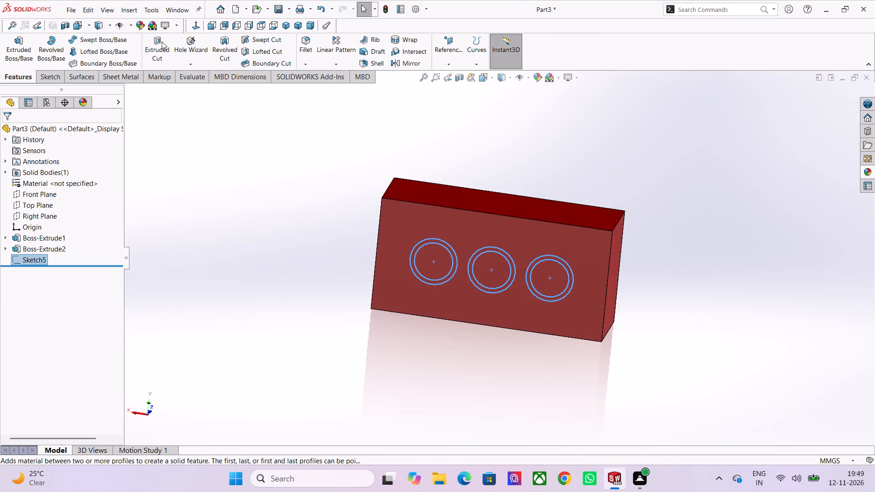
Cut-extrude the ring sketch of three concentric circle pairs 7.5 mm blind into the block's underside.
{"action": "left_click", "coordinate": [160, 43]}
{"action": "middle_click_drag", "start_coordinate": [325, 199], "coordinate": [410, 275]}
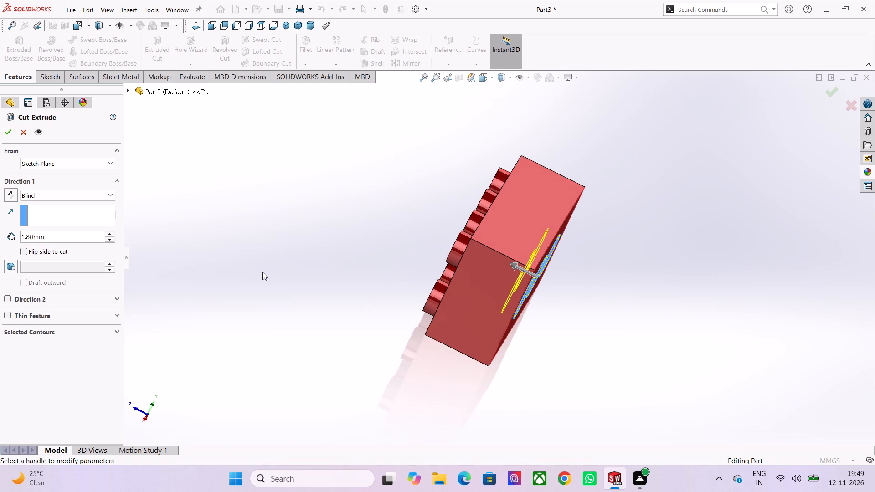
{"action": "double_click", "coordinate": [48, 236]}
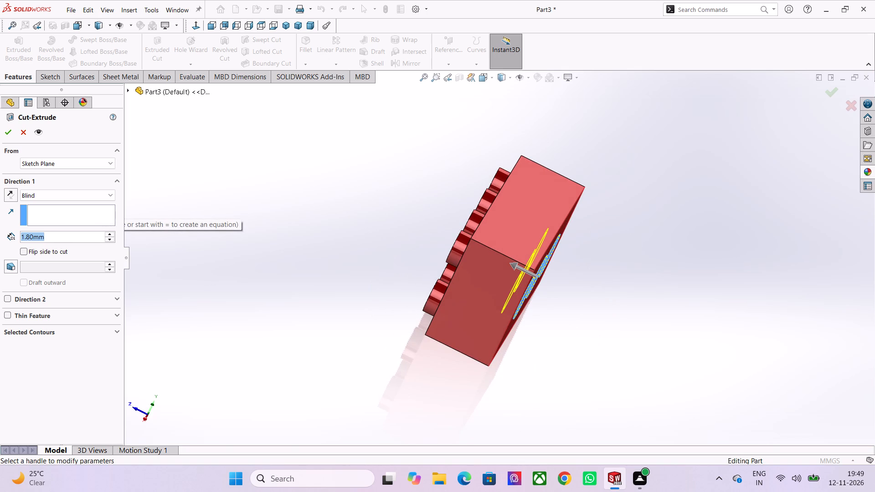
{"action": "type", "text": "7.5"}
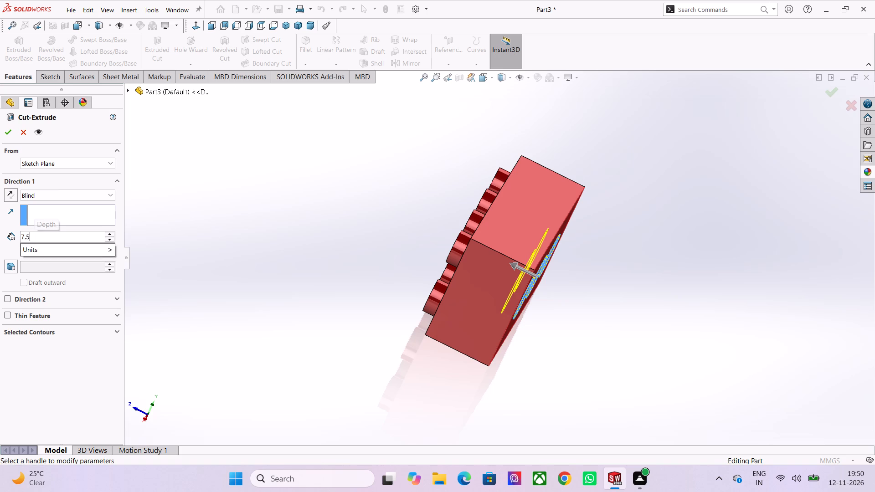
{"action": "key", "text": "Return"}
{"action": "key", "text": "Return"}
{"action": "left_click", "coordinate": [659, 294]}
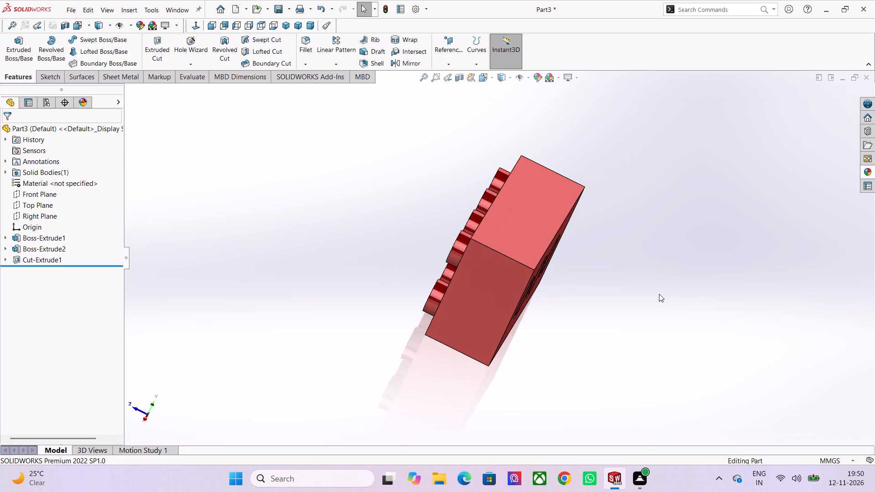
Examine the three ring cuts on the brick's underside and the brick's long side face.
{"action": "middle_click_drag", "start_coordinate": [646, 295], "coordinate": [570, 247]}
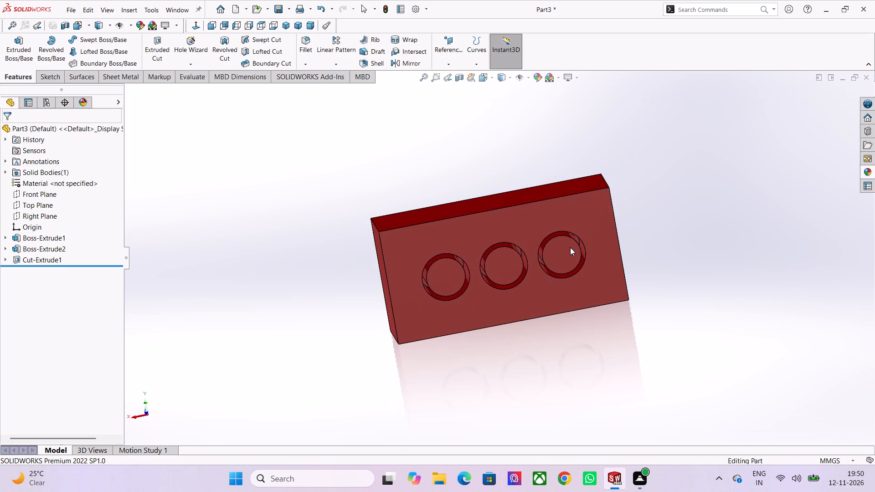
{"action": "scroll", "coordinate": [446, 278], "scroll_direction": "up", "scroll_amount": 3}
{"action": "middle_click_drag", "start_coordinate": [471, 302], "coordinate": [441, 274]}
{"action": "scroll", "coordinate": [441, 274], "scroll_direction": "down", "scroll_amount": 3}
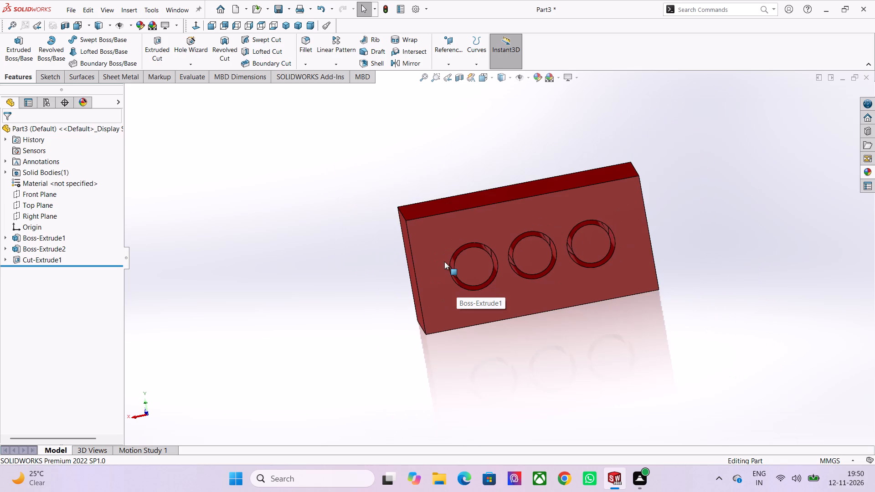
{"action": "scroll", "coordinate": [444, 261], "scroll_direction": "down", "scroll_amount": 1}
{"action": "middle_click_drag", "start_coordinate": [507, 195], "coordinate": [505, 362]}
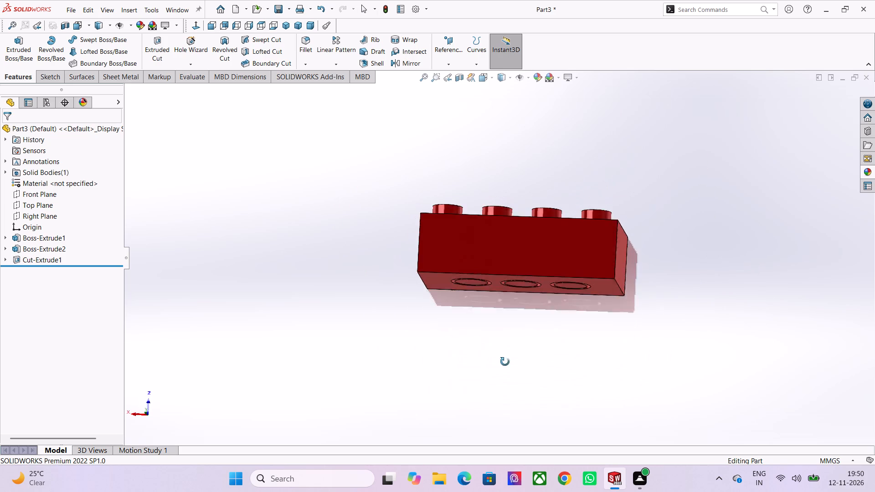
{"action": "middle_click_drag", "start_coordinate": [505, 362], "coordinate": [509, 372]}
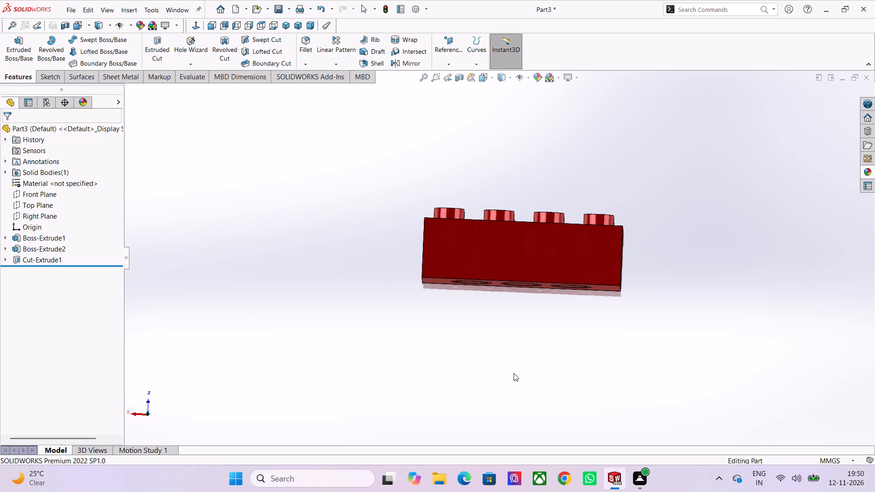
Section the brick along the Top Plane to inspect the depth of the ring cuts, and close the section view.
{"action": "left_click", "coordinate": [44, 206]}
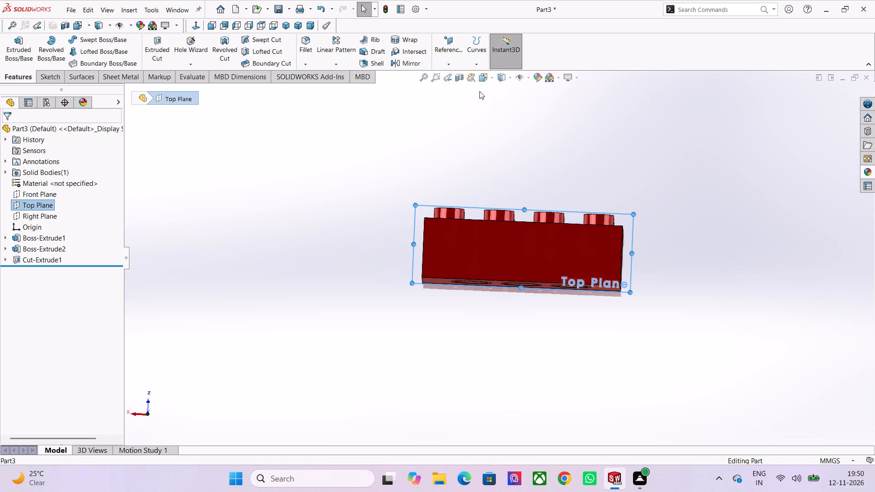
{"action": "left_click", "coordinate": [461, 80]}
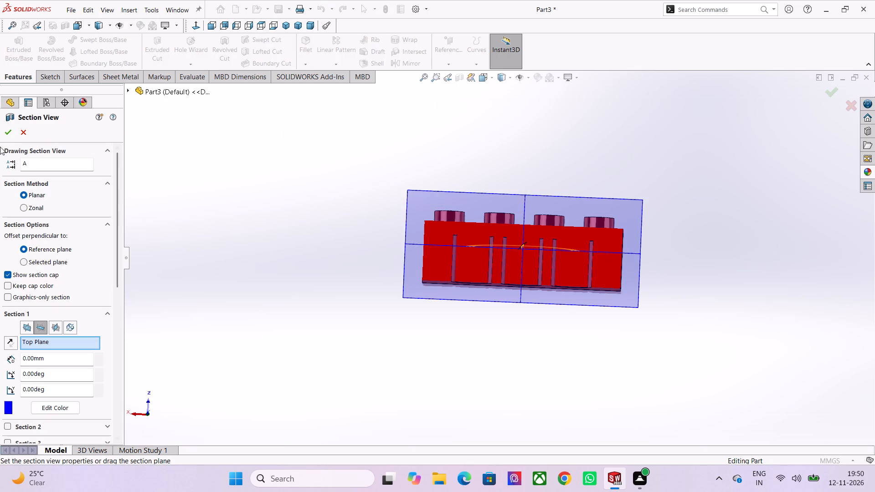
{"action": "left_click", "coordinate": [11, 137]}
{"action": "middle_click_drag", "start_coordinate": [433, 205], "coordinate": [485, 242]}
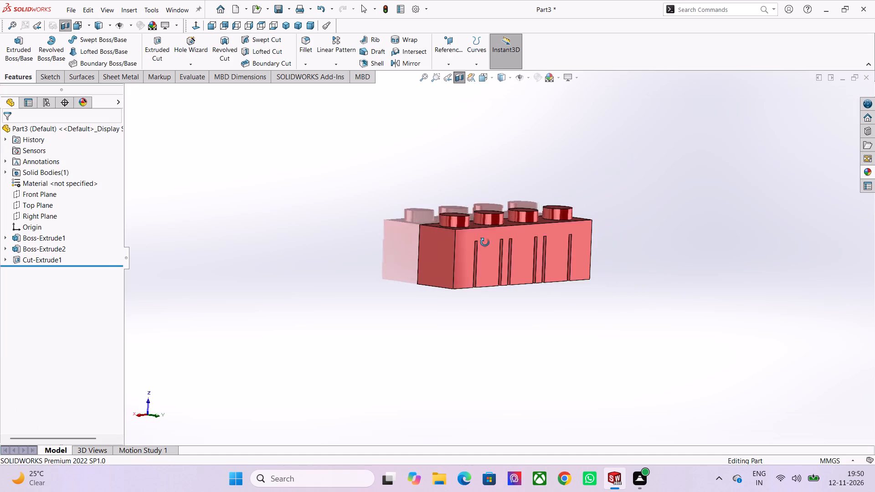
{"action": "middle_click_drag", "start_coordinate": [485, 242], "coordinate": [433, 248]}
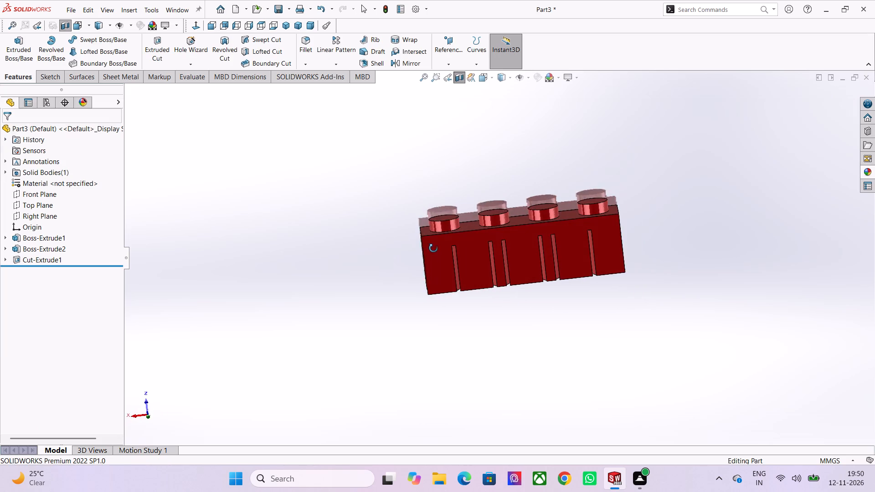
{"action": "middle_click_drag", "start_coordinate": [433, 248], "coordinate": [423, 242]}
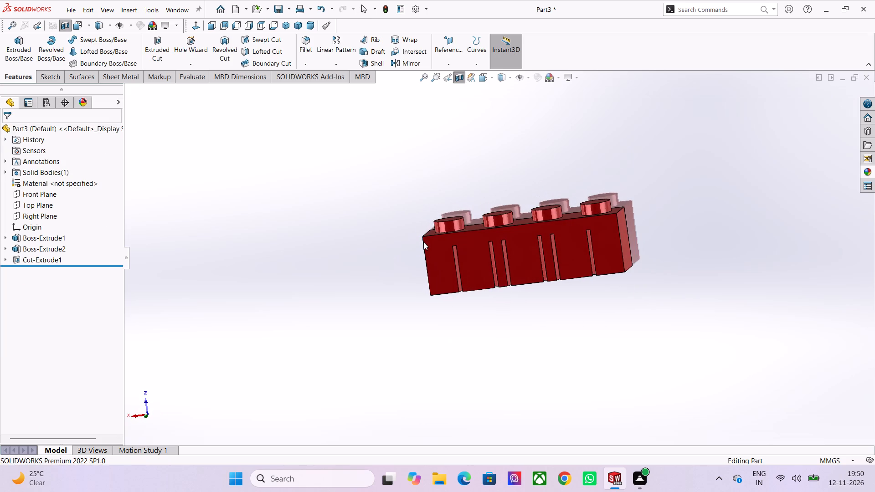
{"action": "scroll", "coordinate": [463, 262], "scroll_direction": "up", "scroll_amount": 3}
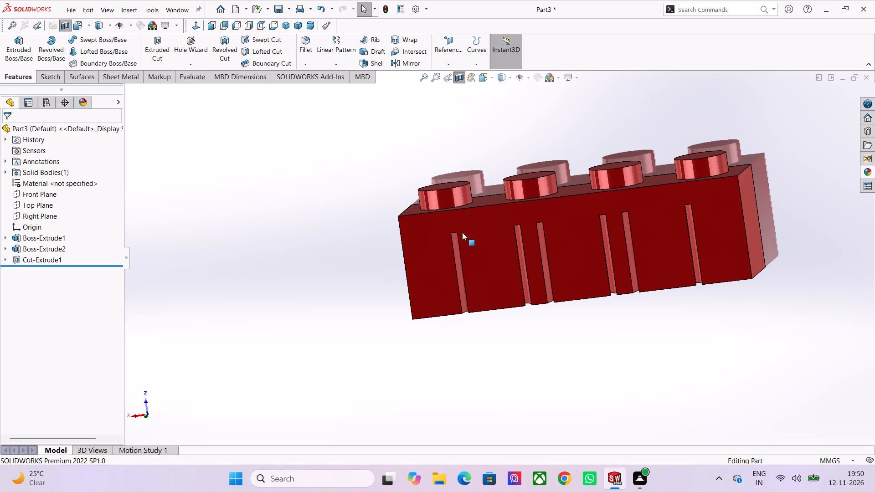
{"action": "left_click", "coordinate": [462, 73]}
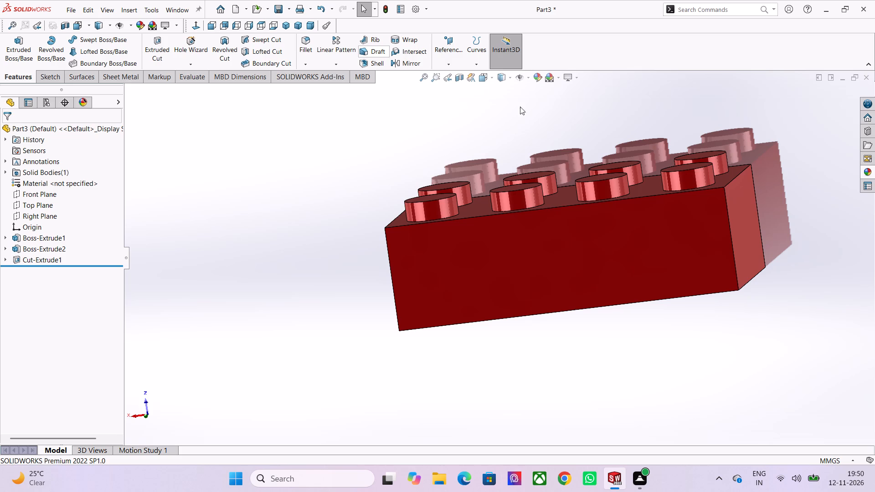
Examine the brick's side faces and the three ring grooves on its underside from several angles.
{"action": "scroll", "coordinate": [535, 165], "scroll_direction": "down", "scroll_amount": 3}
{"action": "middle_click_drag", "start_coordinate": [427, 323], "coordinate": [568, 312]}
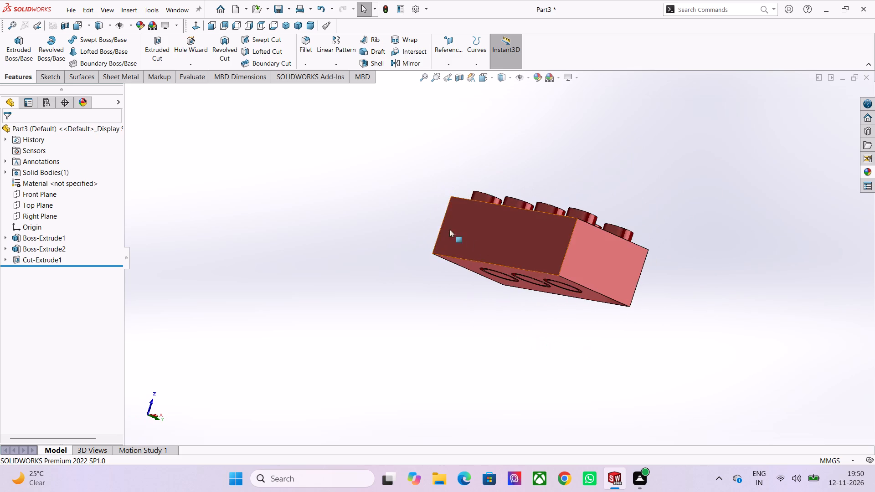
{"action": "middle_click_drag", "start_coordinate": [442, 225], "coordinate": [520, 269]}
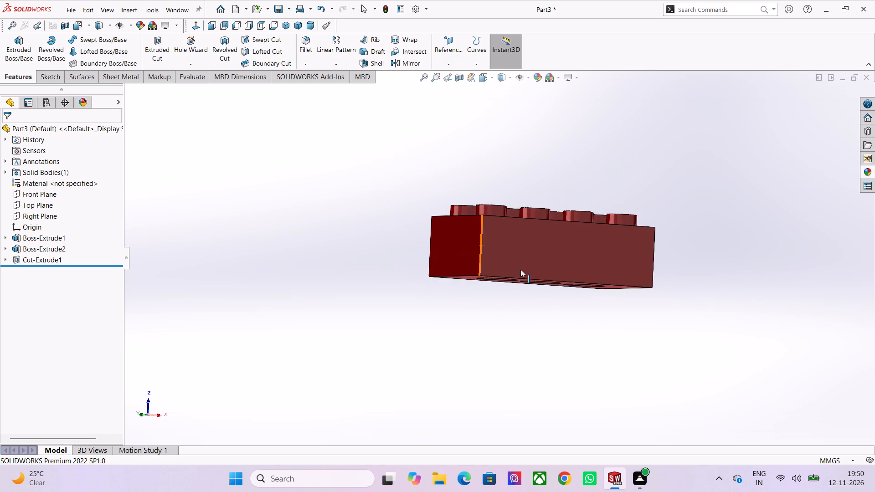
{"action": "scroll", "coordinate": [520, 269], "scroll_direction": "up", "scroll_amount": 3}
{"action": "middle_click_drag", "start_coordinate": [545, 319], "coordinate": [540, 136]}
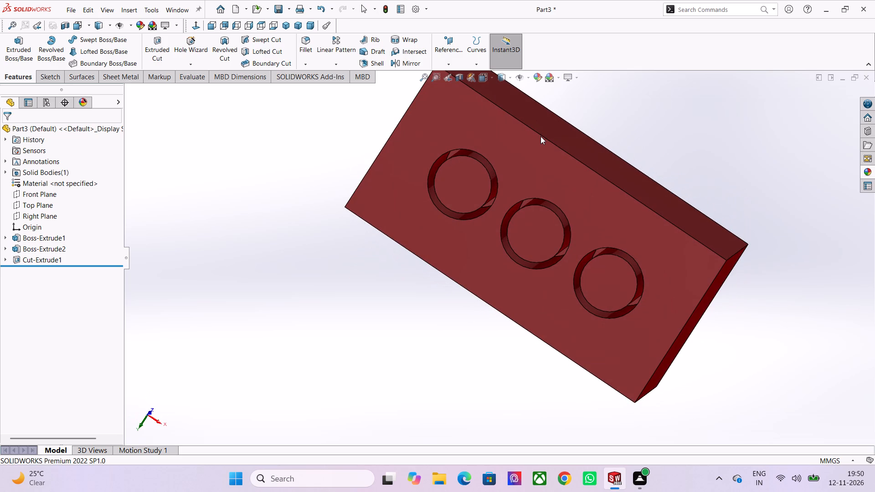
{"action": "scroll", "coordinate": [540, 136], "scroll_direction": "up", "scroll_amount": 1}
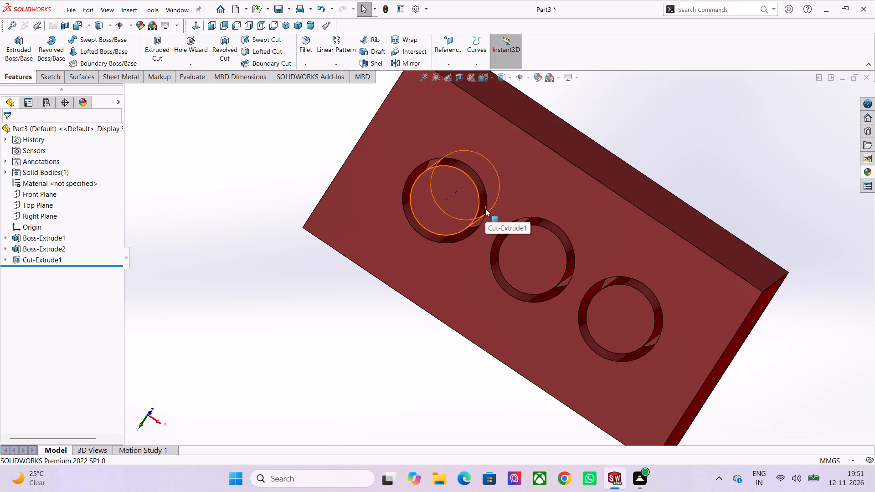
{"action": "scroll", "coordinate": [521, 253], "scroll_direction": "down", "scroll_amount": 5}
{"action": "middle_click_drag", "start_coordinate": [453, 297], "coordinate": [448, 491]}
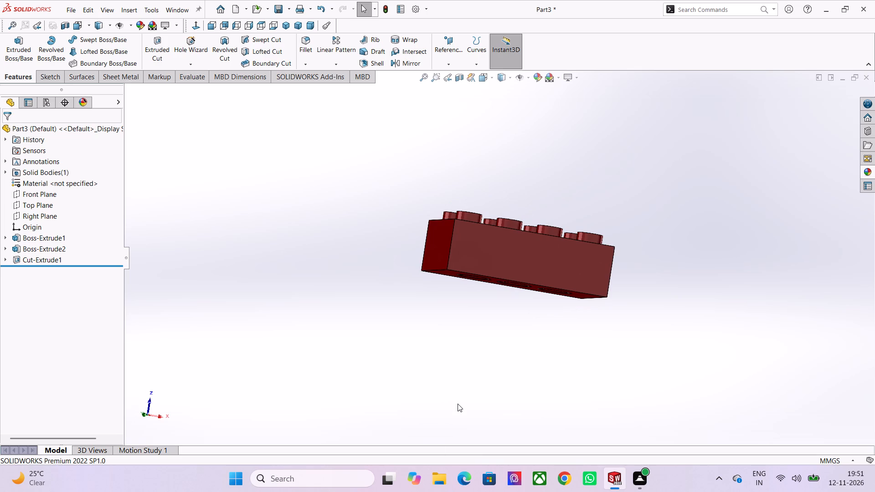
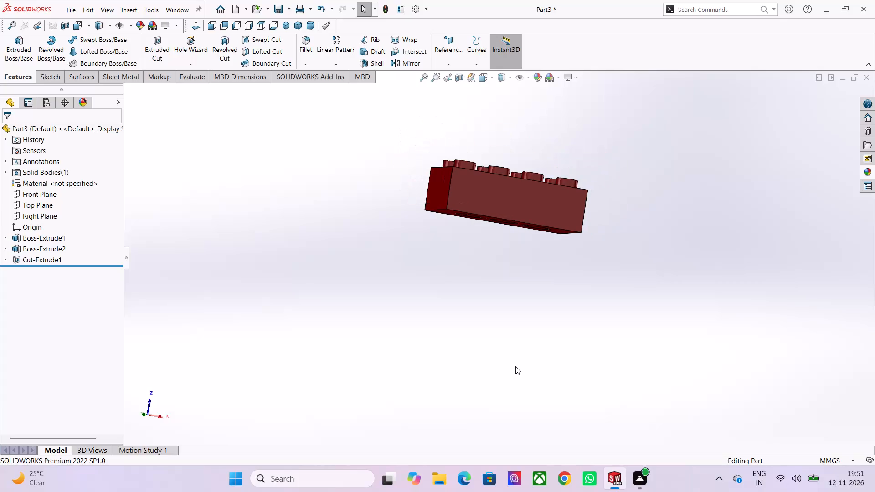
Save the brick part in the Documents folder under the file name PR-10.2.
{"action": "key", "text": "ctrl+s"}
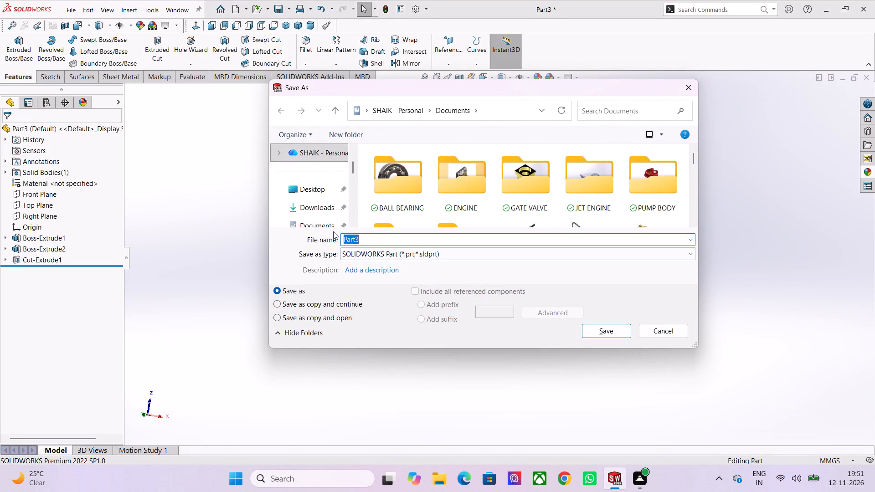
{"action": "left_click", "coordinate": [323, 221]}
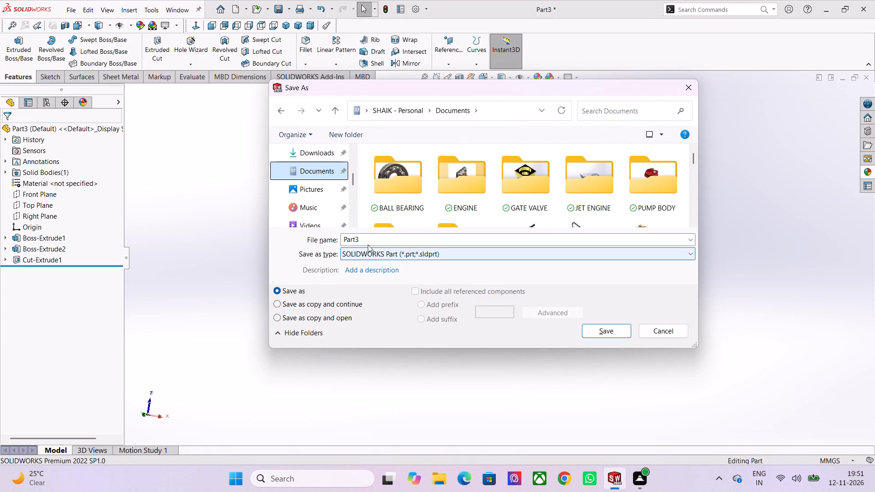
{"action": "double_click", "coordinate": [361, 241]}
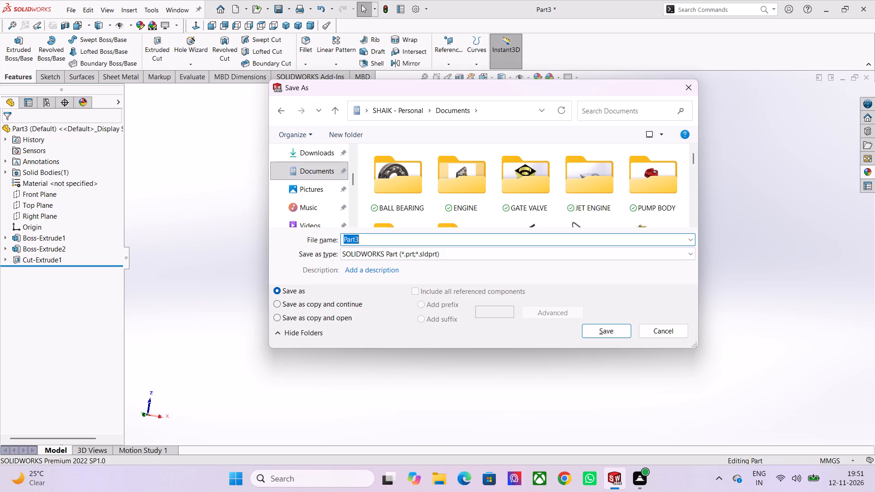
{"action": "key", "text": "p"}
{"action": "key", "text": "r"}
{"action": "type", "text": "-10.2"}
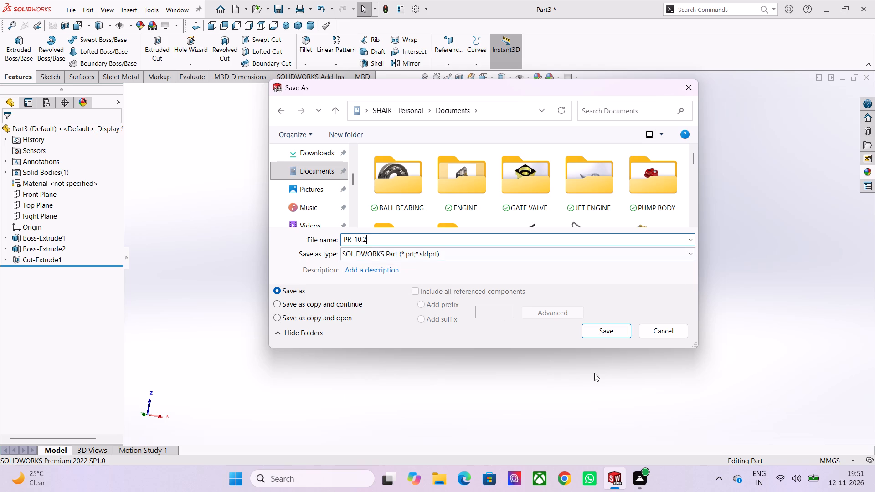
{"action": "left_click", "coordinate": [587, 333]}
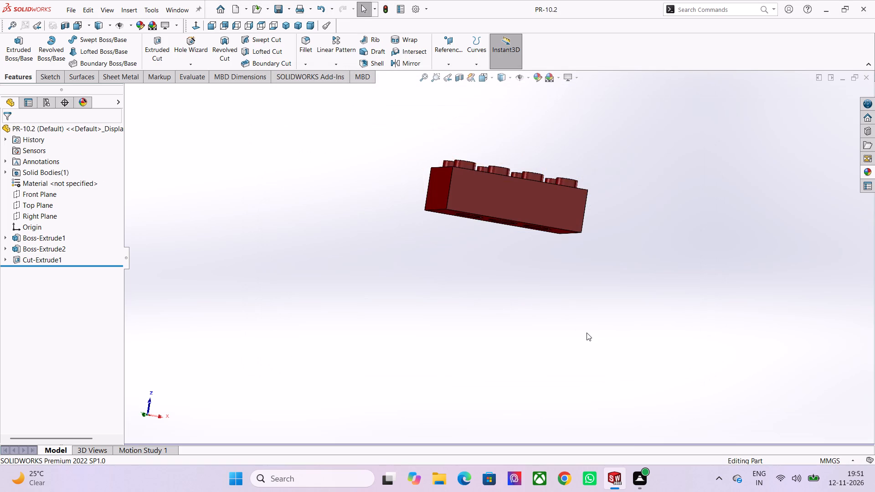
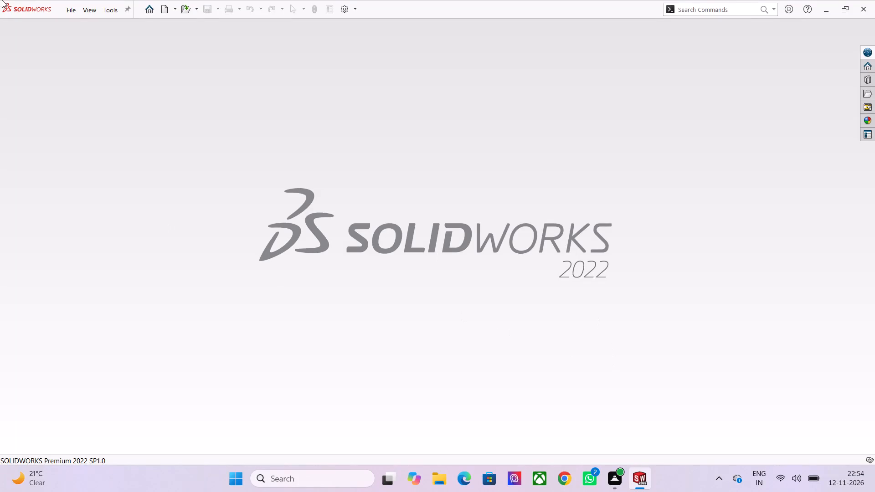
Open the saved brick part PR-10.2 from the Documents folder.
{"action": "left_click", "coordinate": [70, 12]}
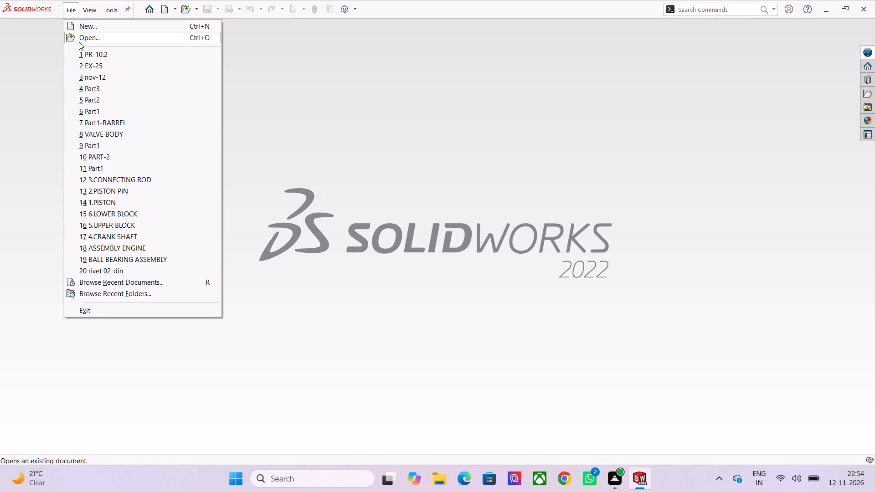
{"action": "left_click", "coordinate": [79, 42]}
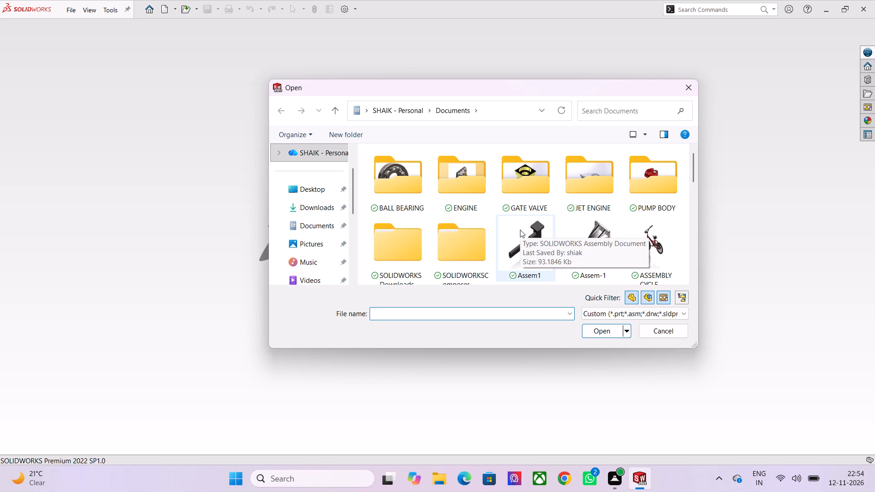
{"action": "scroll", "coordinate": [520, 230], "scroll_direction": "down", "scroll_amount": 1}
{"action": "scroll", "coordinate": [379, 189], "scroll_direction": "down", "scroll_amount": 1}
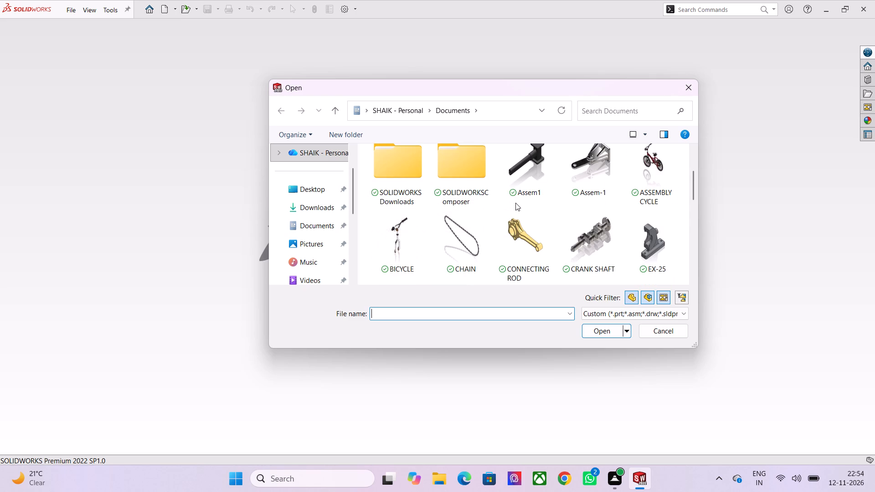
{"action": "scroll", "coordinate": [545, 215], "scroll_direction": "down", "scroll_amount": 1}
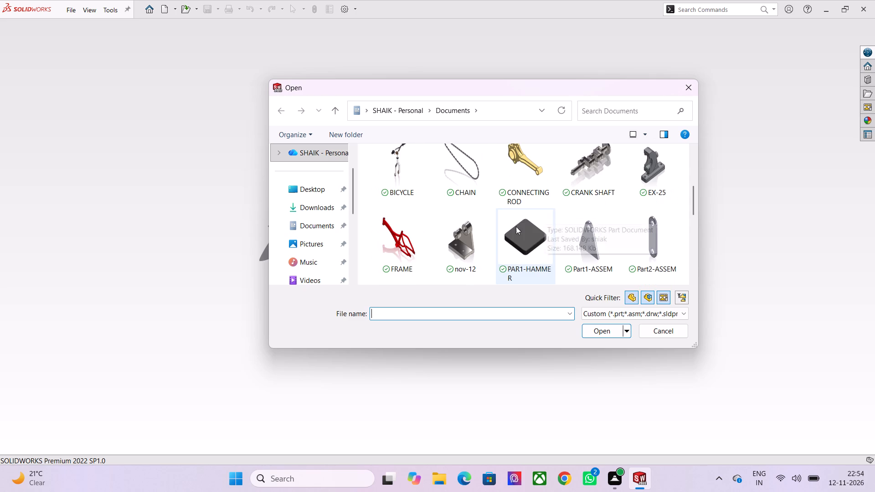
{"action": "scroll", "coordinate": [510, 229], "scroll_direction": "down", "scroll_amount": 3}
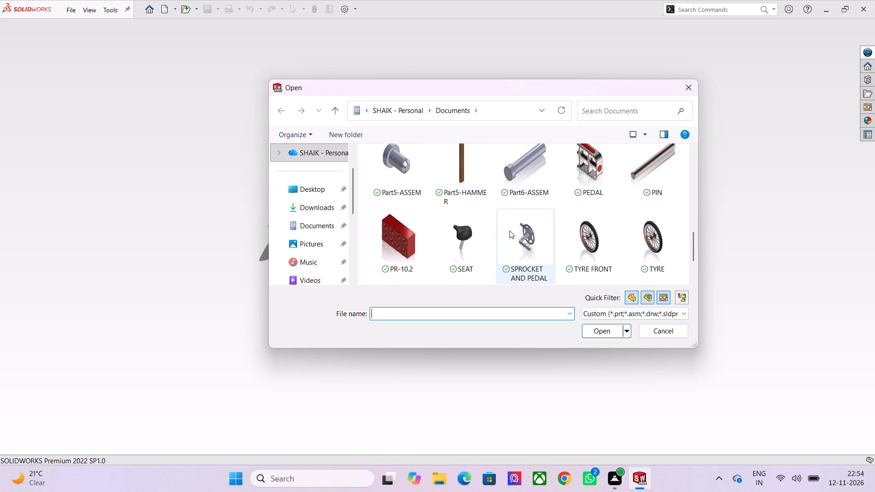
{"action": "left_click", "coordinate": [383, 235]}
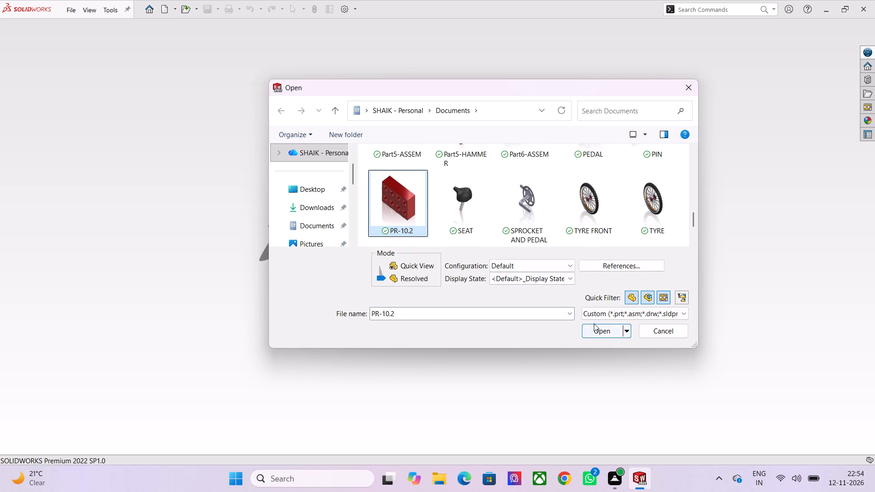
{"action": "left_click", "coordinate": [600, 332]}
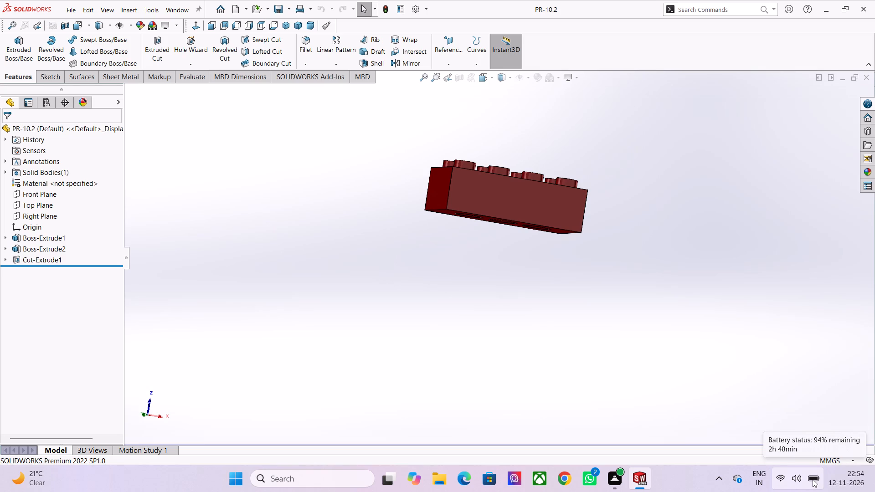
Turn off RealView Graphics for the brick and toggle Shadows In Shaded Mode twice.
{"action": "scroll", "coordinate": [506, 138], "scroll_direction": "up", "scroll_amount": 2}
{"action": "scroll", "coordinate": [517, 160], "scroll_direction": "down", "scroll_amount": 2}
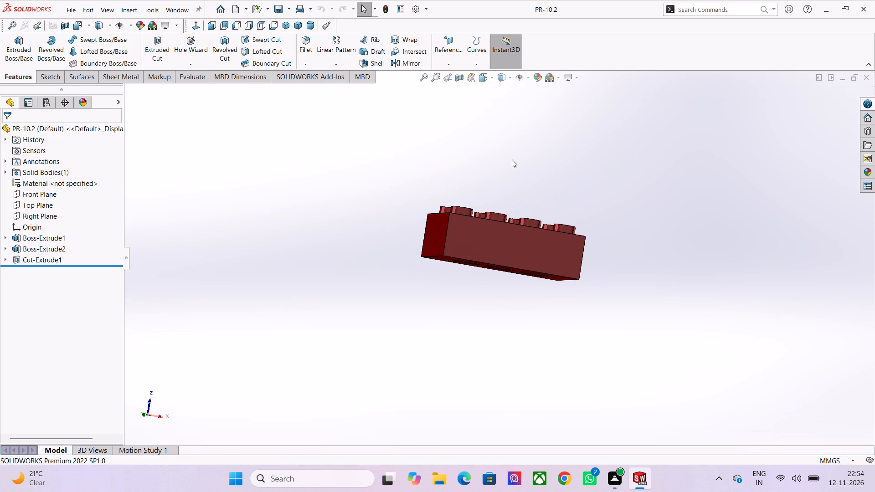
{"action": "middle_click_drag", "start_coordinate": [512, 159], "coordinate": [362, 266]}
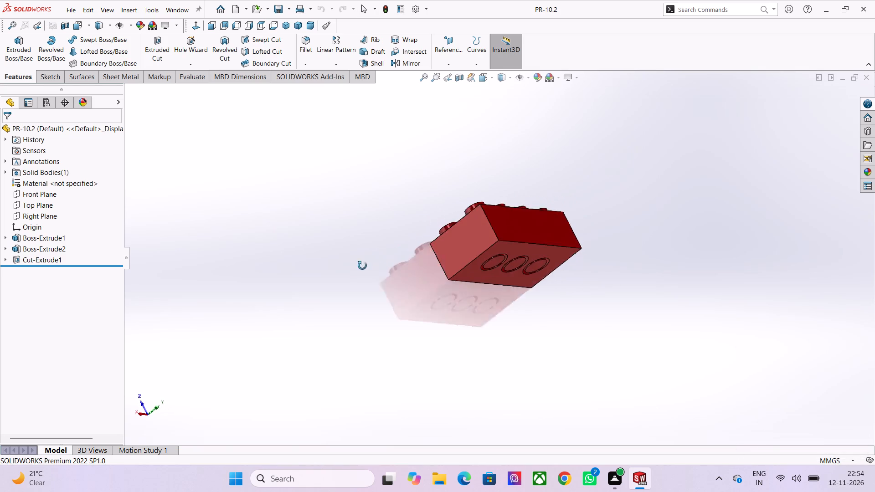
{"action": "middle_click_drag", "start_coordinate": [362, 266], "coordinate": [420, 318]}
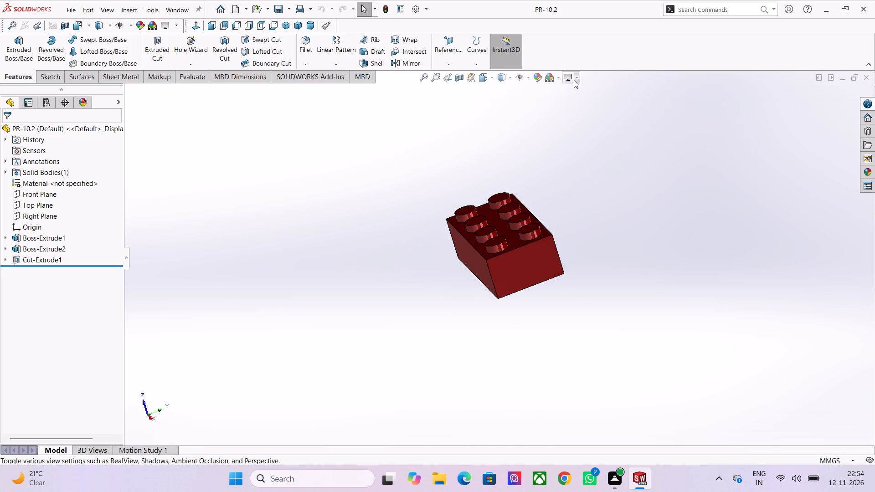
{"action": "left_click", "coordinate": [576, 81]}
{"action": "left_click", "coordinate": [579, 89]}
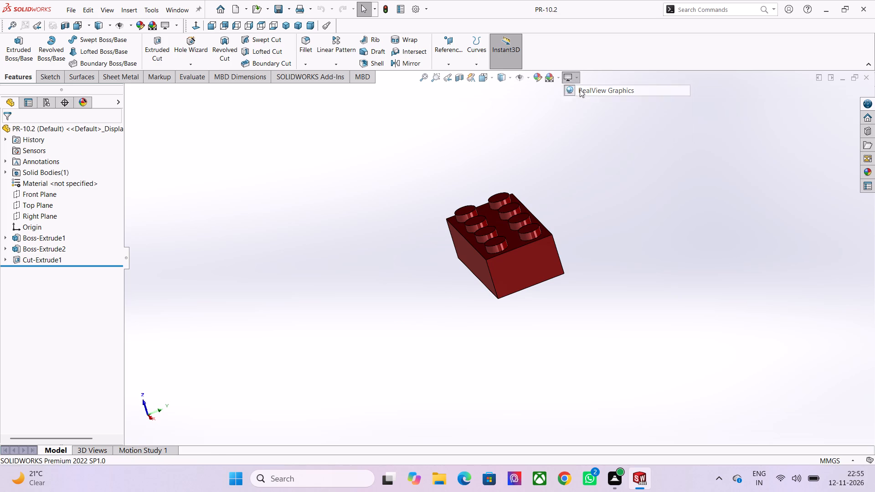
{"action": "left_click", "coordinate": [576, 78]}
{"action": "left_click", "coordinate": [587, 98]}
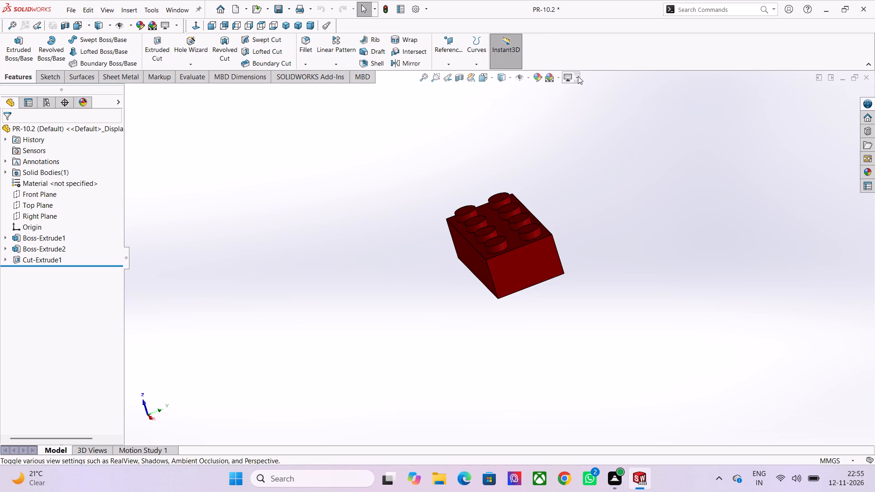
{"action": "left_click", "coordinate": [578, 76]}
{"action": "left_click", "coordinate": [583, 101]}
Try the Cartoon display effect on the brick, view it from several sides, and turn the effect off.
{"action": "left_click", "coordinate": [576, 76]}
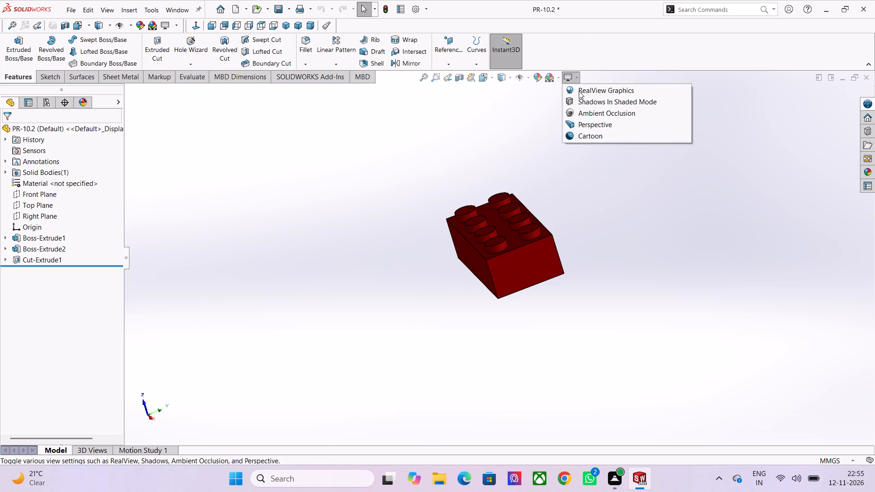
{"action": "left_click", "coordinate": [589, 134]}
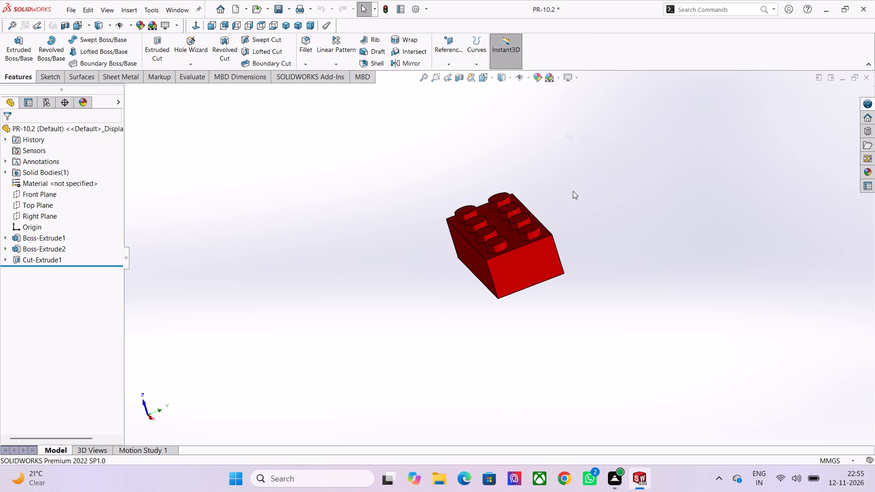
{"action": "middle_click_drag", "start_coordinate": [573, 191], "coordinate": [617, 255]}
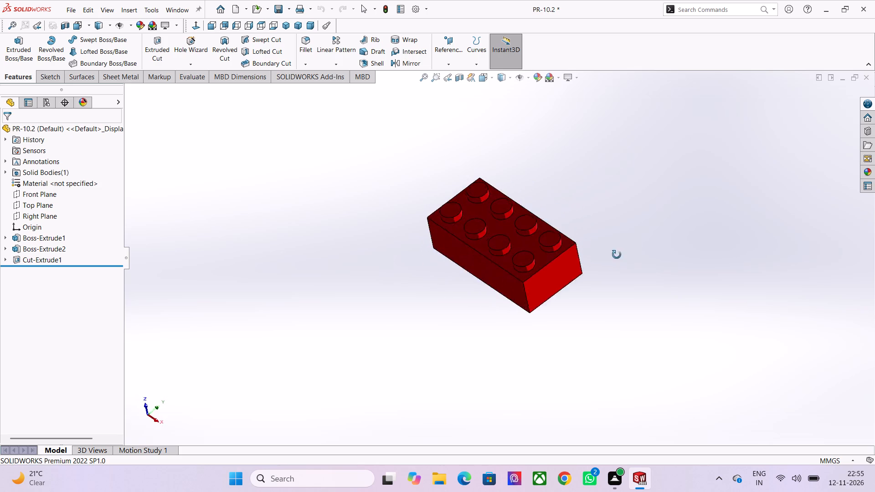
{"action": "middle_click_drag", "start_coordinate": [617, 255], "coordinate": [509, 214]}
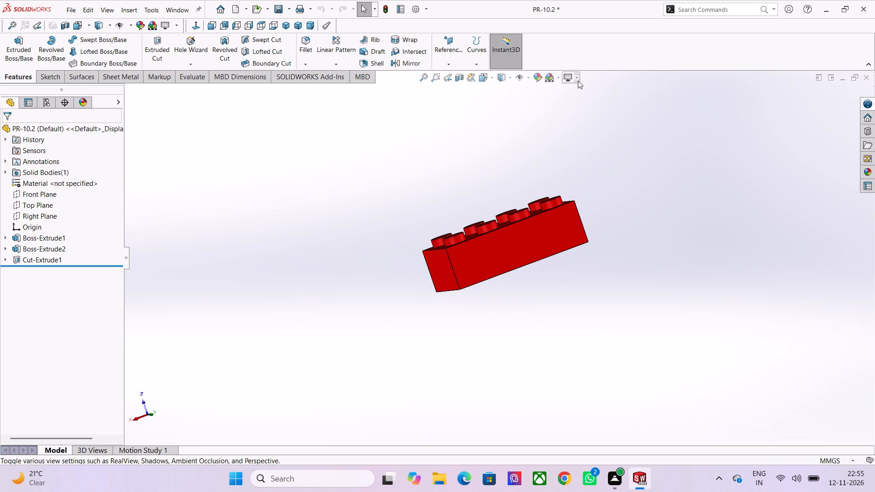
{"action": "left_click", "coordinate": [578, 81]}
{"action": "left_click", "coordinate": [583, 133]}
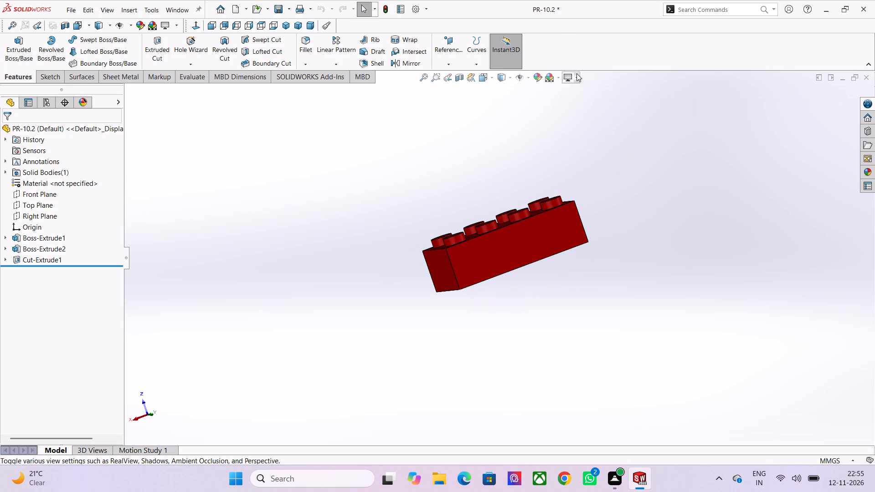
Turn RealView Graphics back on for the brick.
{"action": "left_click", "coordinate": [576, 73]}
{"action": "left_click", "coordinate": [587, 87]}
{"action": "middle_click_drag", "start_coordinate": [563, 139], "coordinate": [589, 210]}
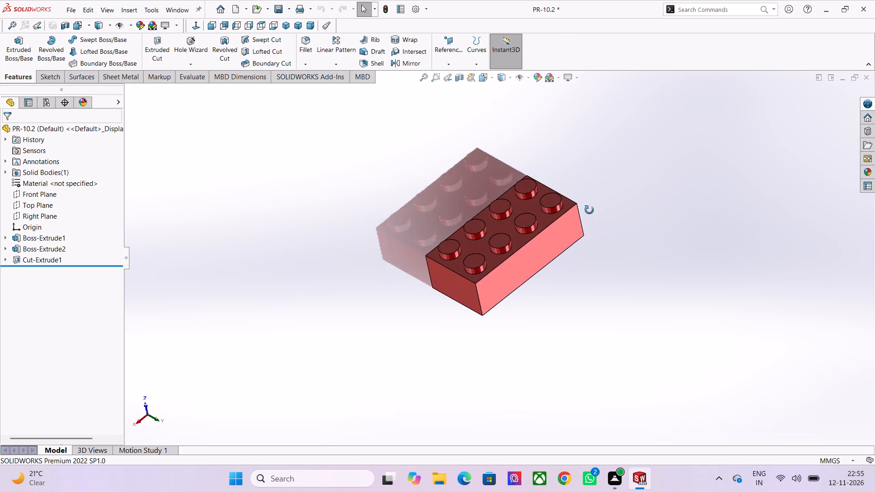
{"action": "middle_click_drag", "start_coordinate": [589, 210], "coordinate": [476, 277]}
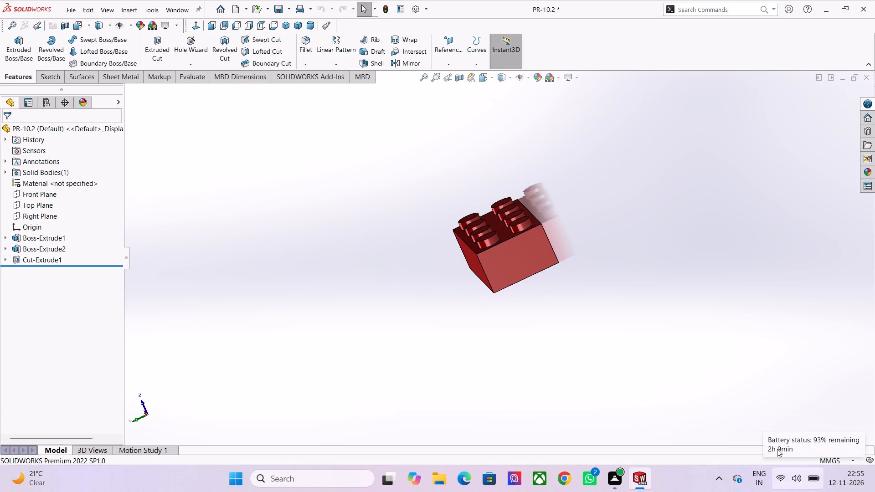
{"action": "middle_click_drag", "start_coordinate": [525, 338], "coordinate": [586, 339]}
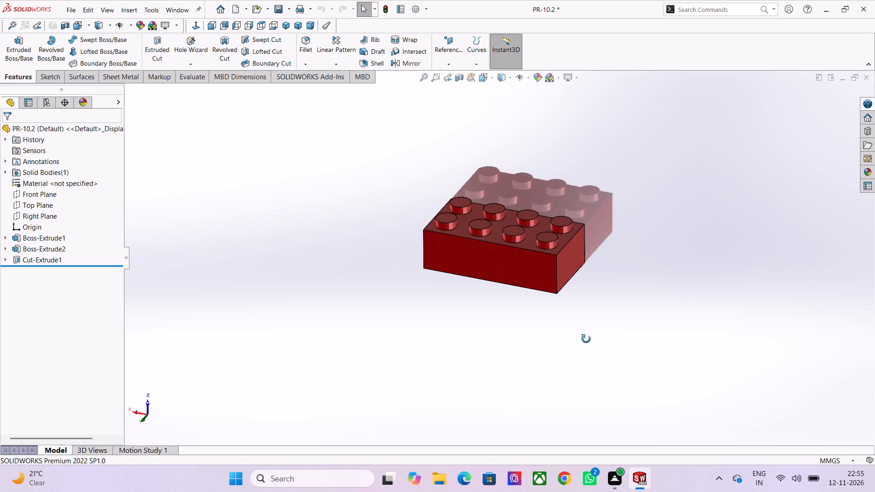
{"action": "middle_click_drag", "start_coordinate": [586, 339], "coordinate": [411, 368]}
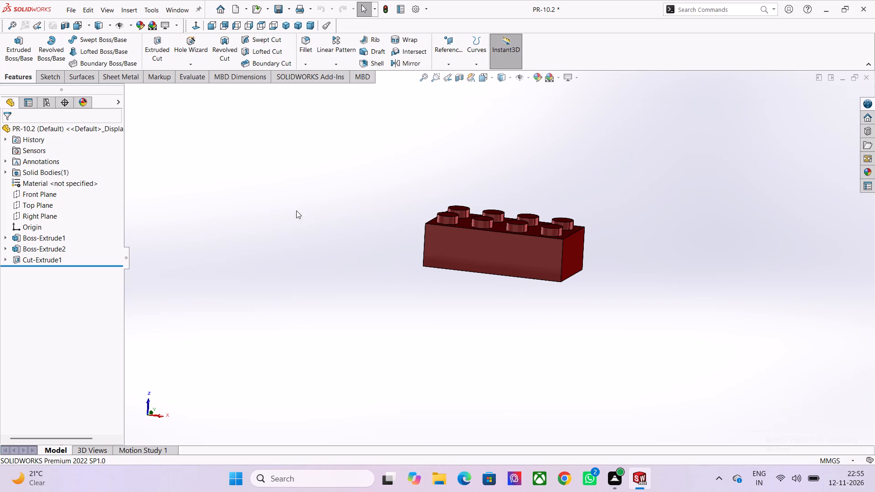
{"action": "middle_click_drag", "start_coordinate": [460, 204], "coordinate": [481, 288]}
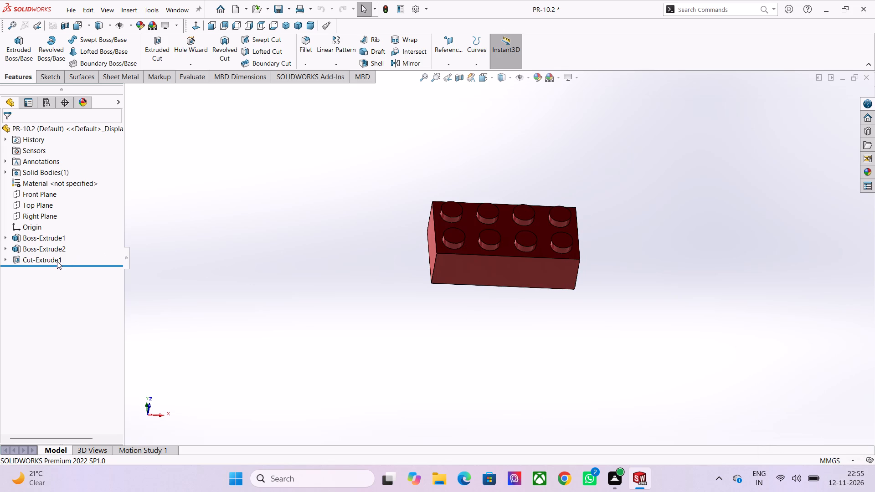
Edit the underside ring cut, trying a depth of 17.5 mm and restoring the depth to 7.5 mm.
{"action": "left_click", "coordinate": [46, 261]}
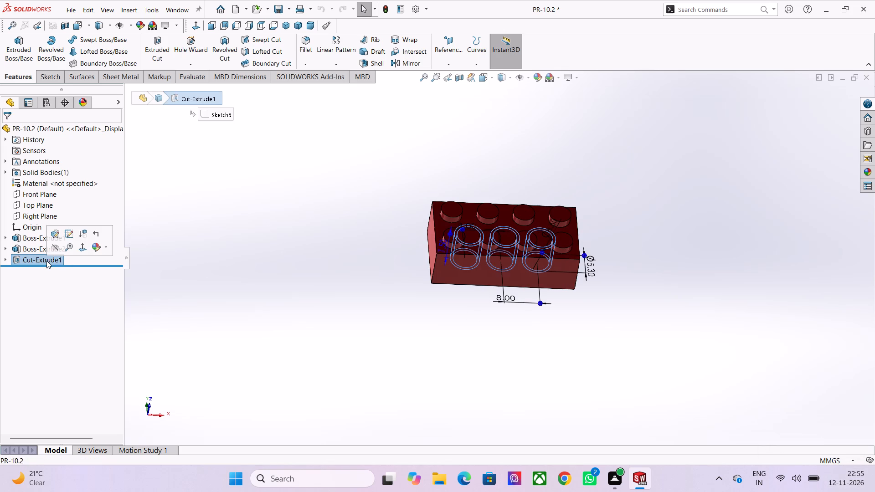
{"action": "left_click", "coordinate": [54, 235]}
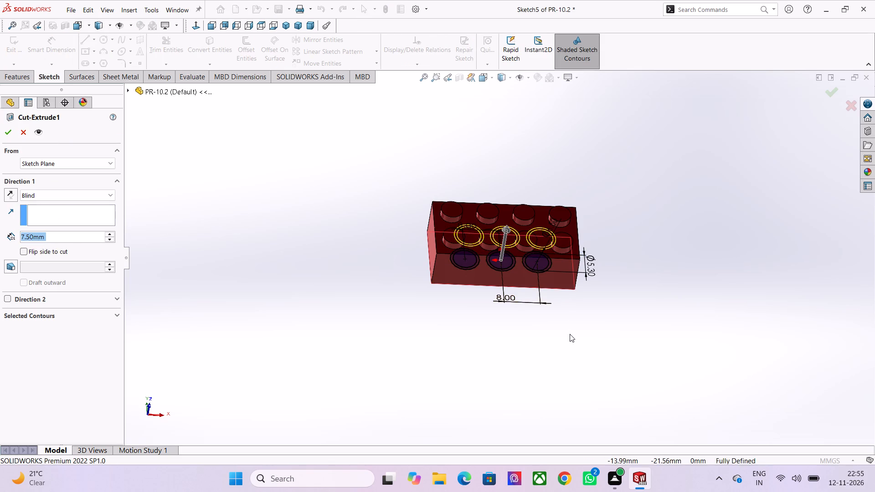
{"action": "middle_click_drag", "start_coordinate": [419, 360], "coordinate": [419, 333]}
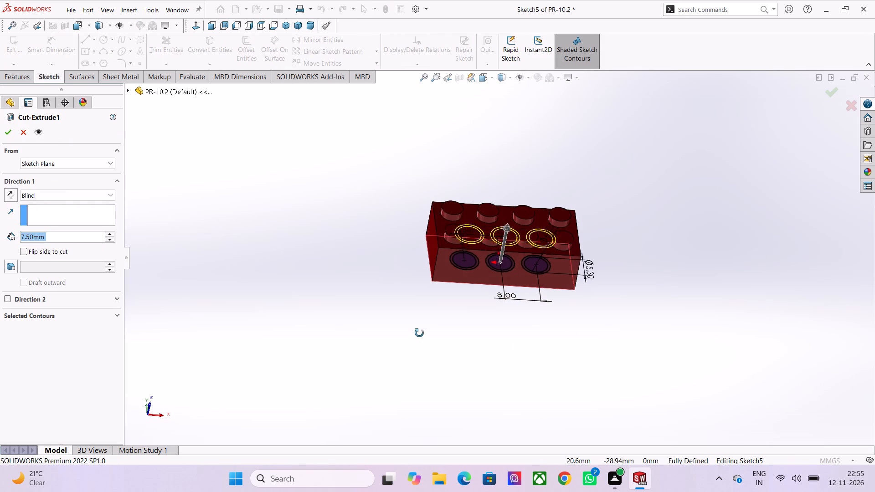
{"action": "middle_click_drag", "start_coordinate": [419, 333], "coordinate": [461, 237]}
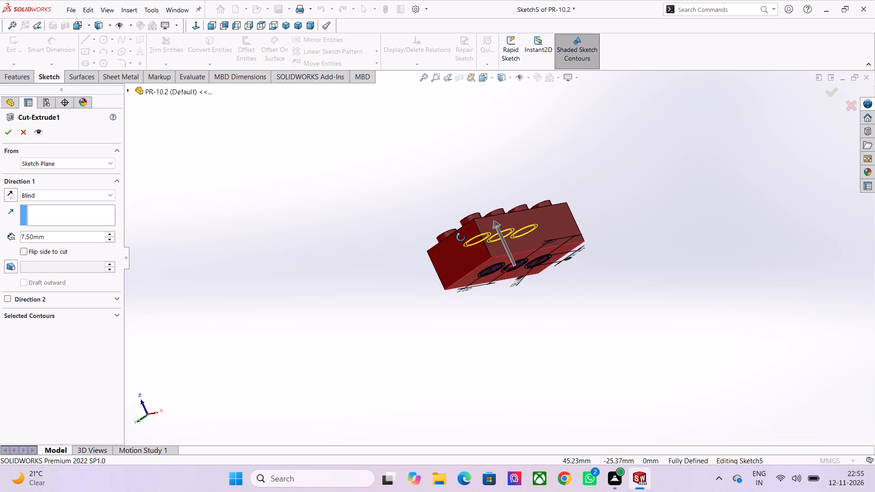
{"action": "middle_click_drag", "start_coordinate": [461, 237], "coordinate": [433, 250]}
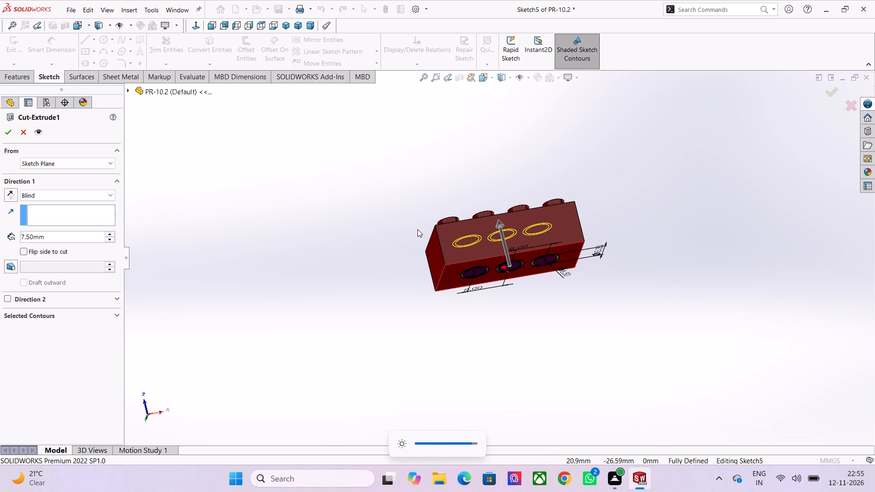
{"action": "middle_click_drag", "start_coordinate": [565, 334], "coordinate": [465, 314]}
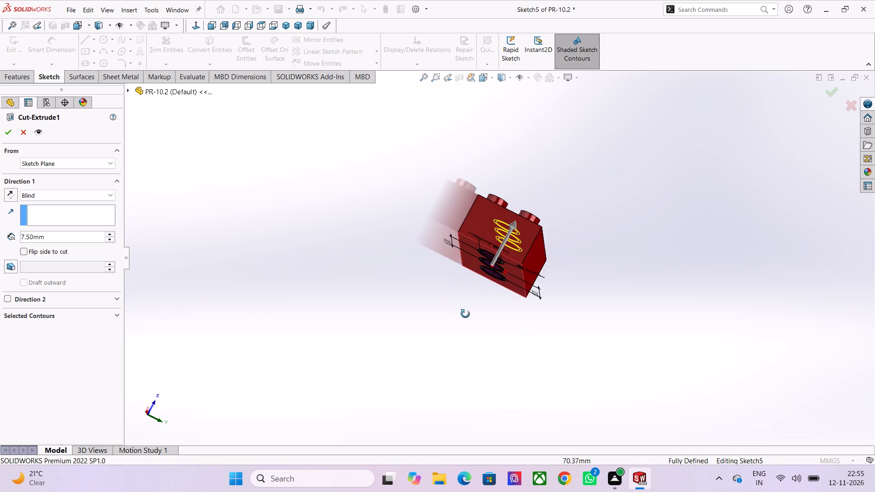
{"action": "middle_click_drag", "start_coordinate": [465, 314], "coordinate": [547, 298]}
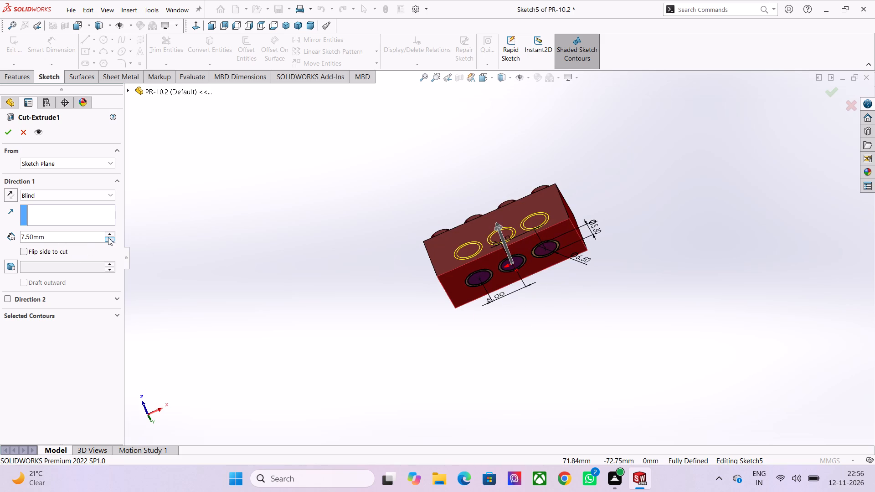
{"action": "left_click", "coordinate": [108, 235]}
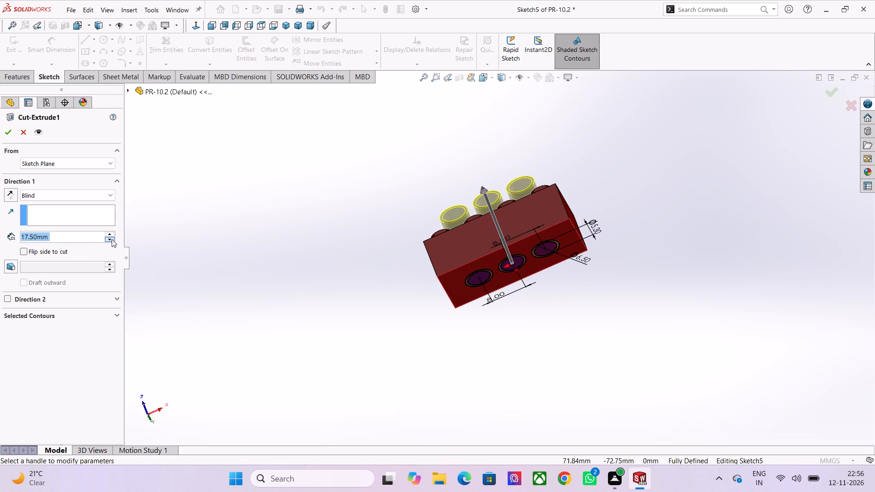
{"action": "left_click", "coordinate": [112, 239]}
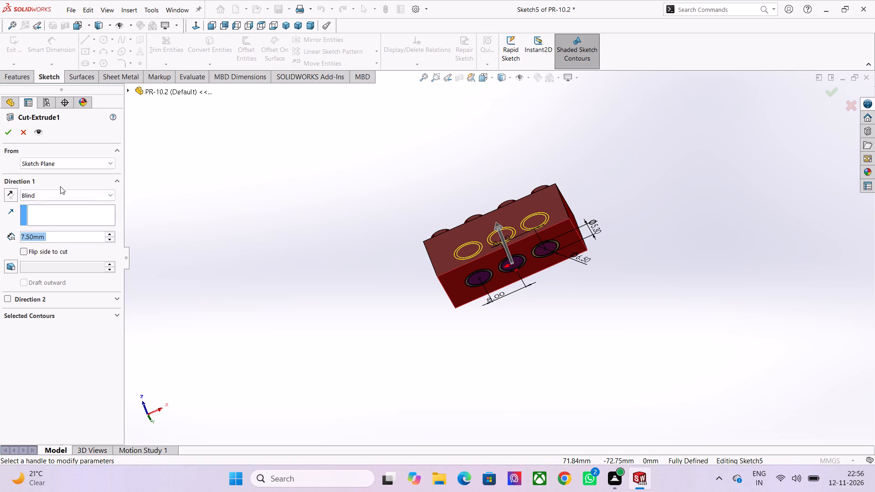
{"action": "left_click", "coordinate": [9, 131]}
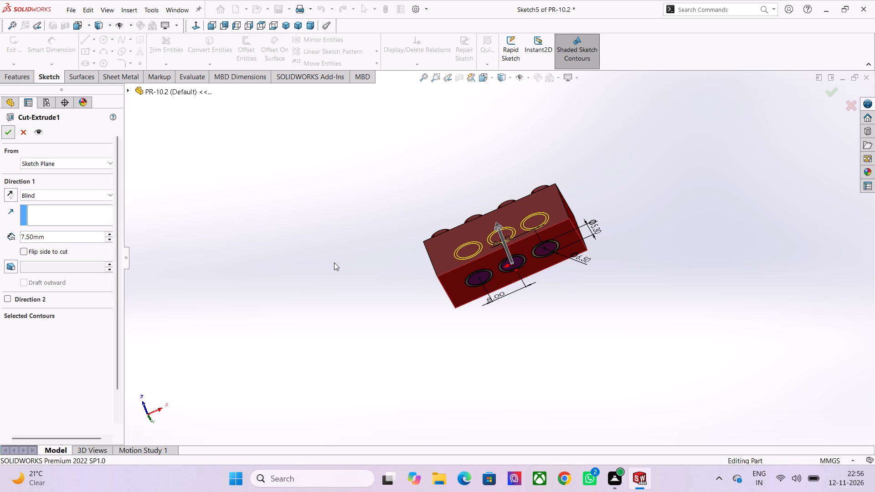
Open the sketch of the underside ring cut for editing and examine its circle diameters and centre spacing.
{"action": "middle_click_drag", "start_coordinate": [437, 324], "coordinate": [391, 336]}
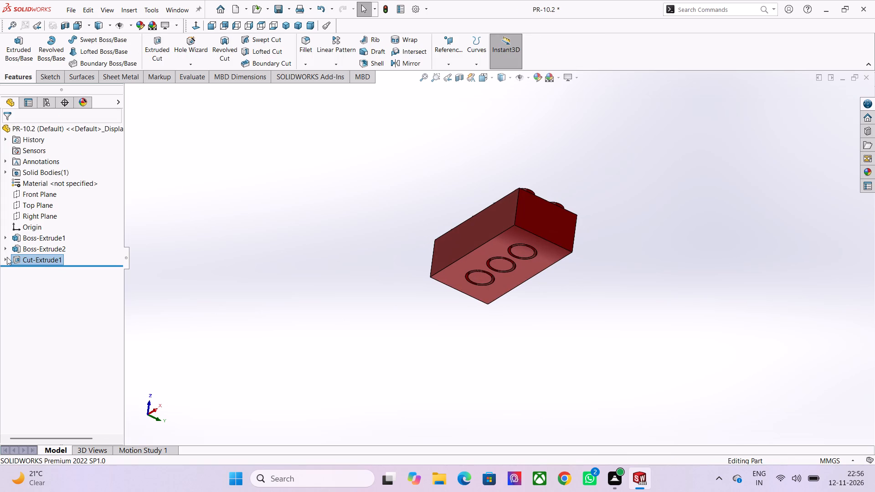
{"action": "left_click", "coordinate": [3, 258]}
{"action": "left_click", "coordinate": [37, 274]}
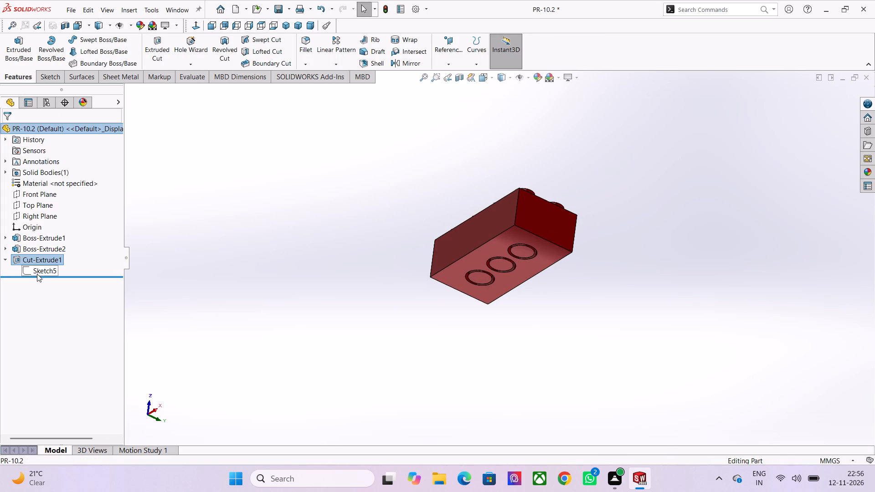
{"action": "left_click", "coordinate": [44, 247]}
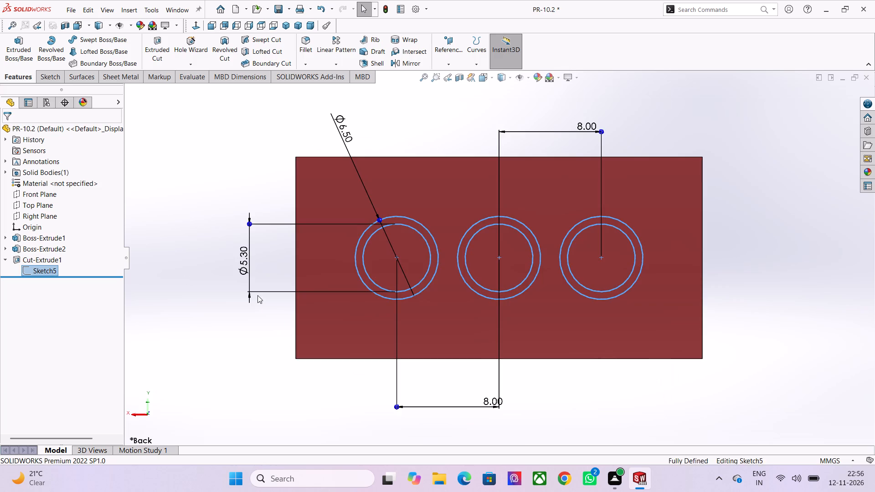
{"action": "scroll", "coordinate": [463, 251], "scroll_direction": "up", "scroll_amount": 2}
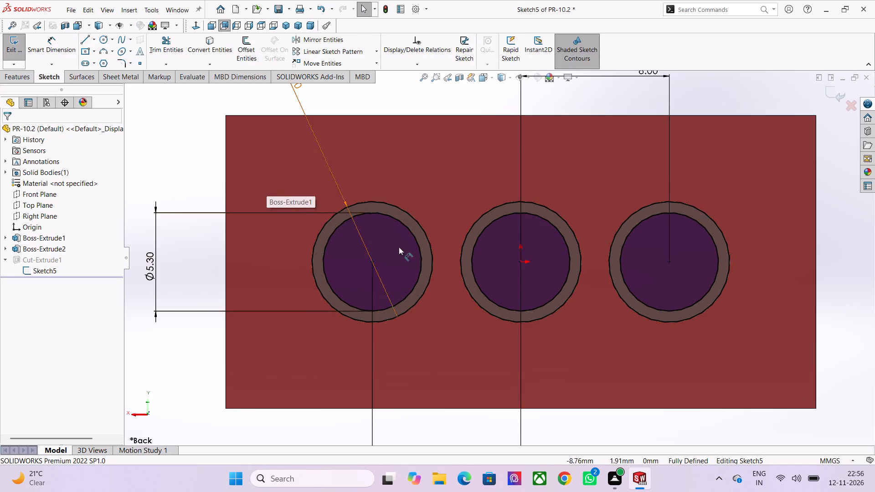
{"action": "scroll", "coordinate": [400, 247], "scroll_direction": "down", "scroll_amount": 3}
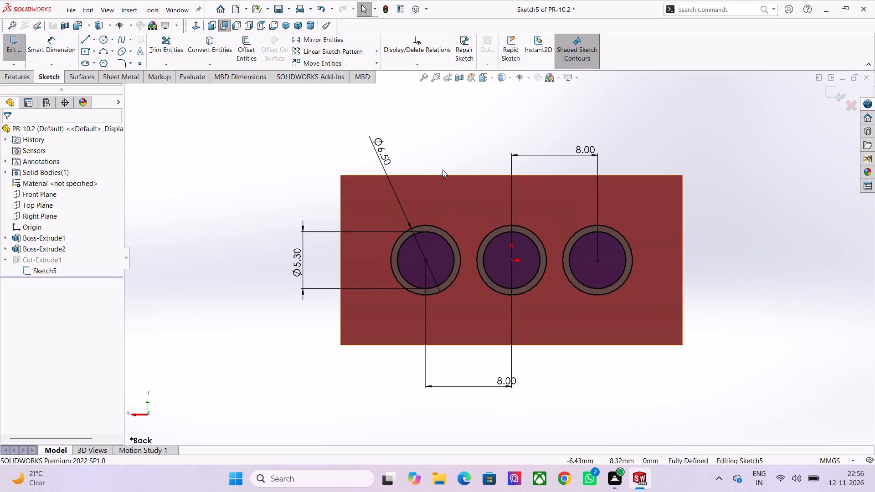
Examine the brick and its open ring sketch from the underside, the ends, the long sides and the studded top.
{"action": "middle_click_drag", "start_coordinate": [450, 160], "coordinate": [453, 218]}
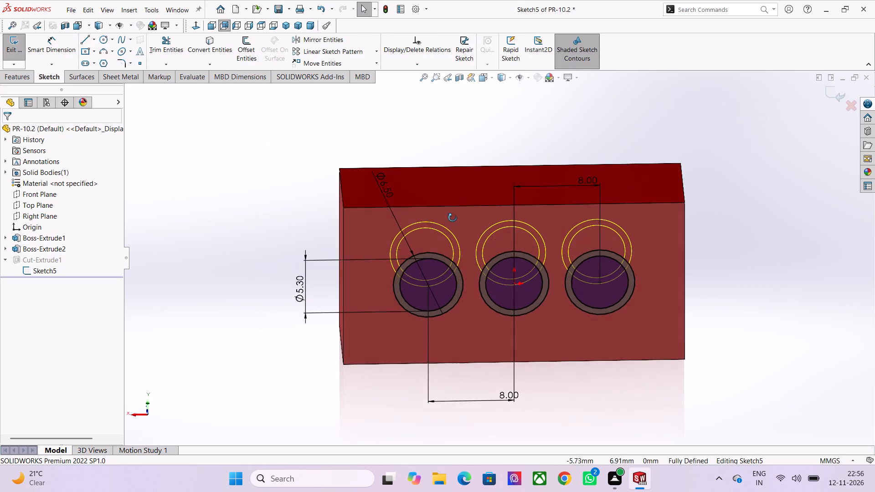
{"action": "middle_click_drag", "start_coordinate": [453, 218], "coordinate": [454, 189]}
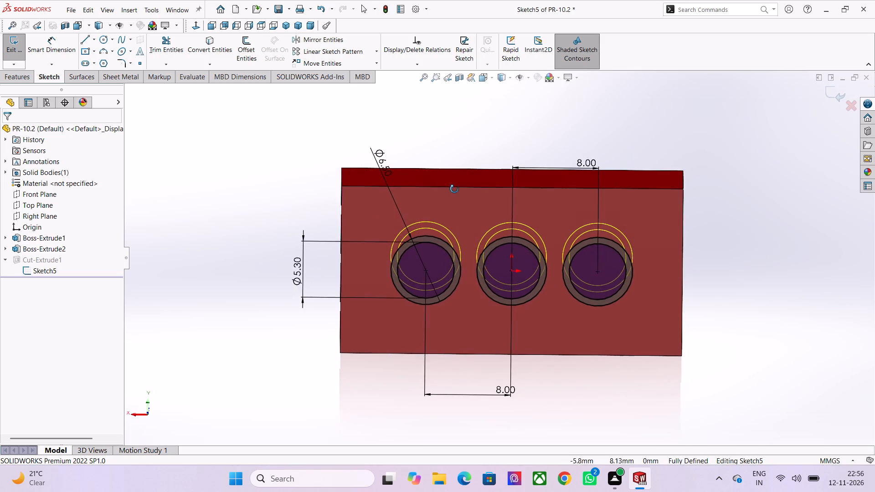
{"action": "middle_click_drag", "start_coordinate": [454, 189], "coordinate": [464, 216]}
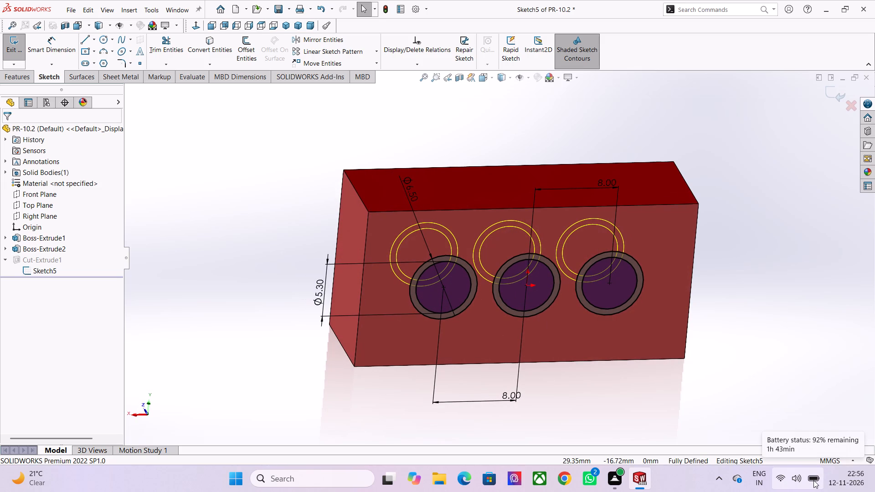
{"action": "middle_click_drag", "start_coordinate": [721, 361], "coordinate": [710, 362]}
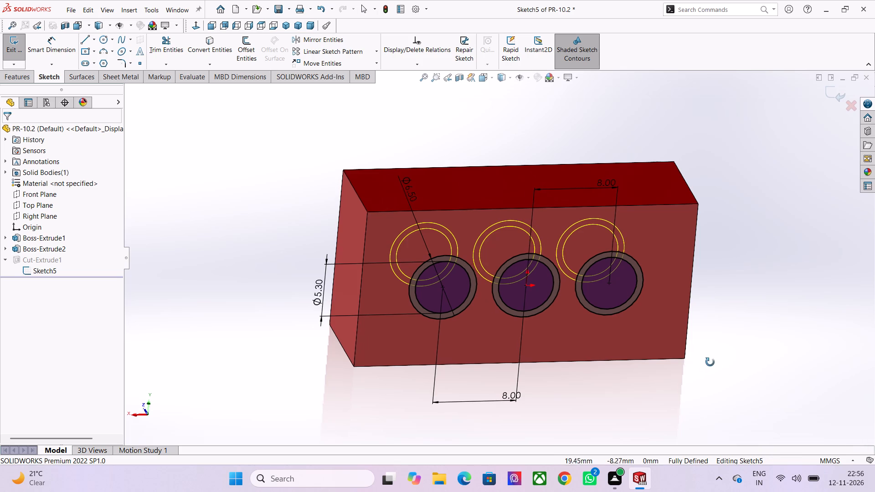
{"action": "middle_click_drag", "start_coordinate": [710, 362], "coordinate": [705, 409]}
{"action": "scroll", "coordinate": [707, 407], "scroll_direction": "down", "scroll_amount": 2}
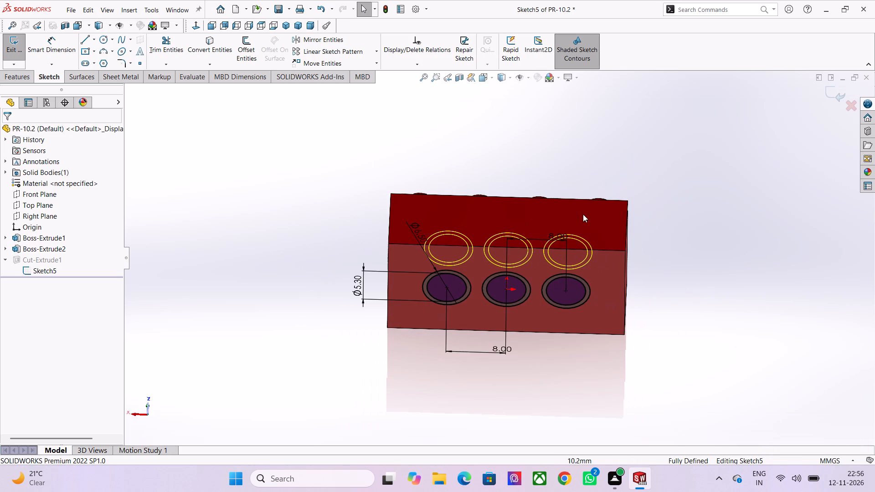
{"action": "middle_click_drag", "start_coordinate": [545, 173], "coordinate": [460, 291]}
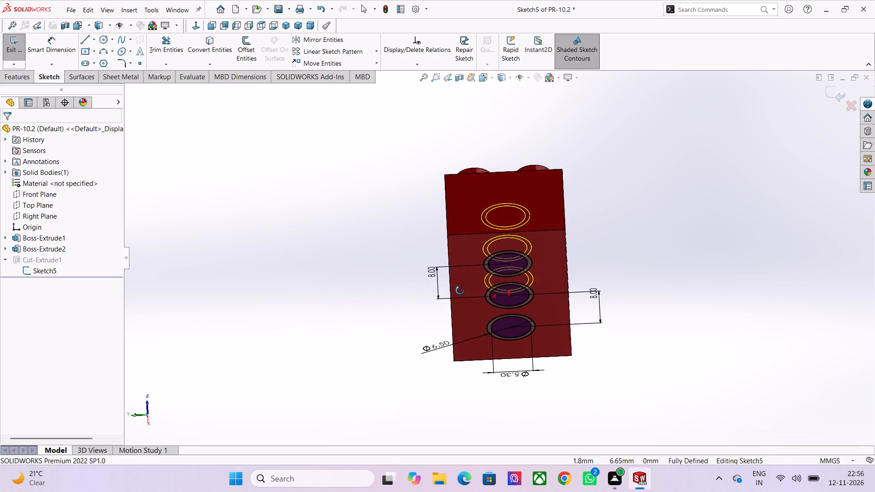
{"action": "middle_click_drag", "start_coordinate": [460, 291], "coordinate": [458, 316]}
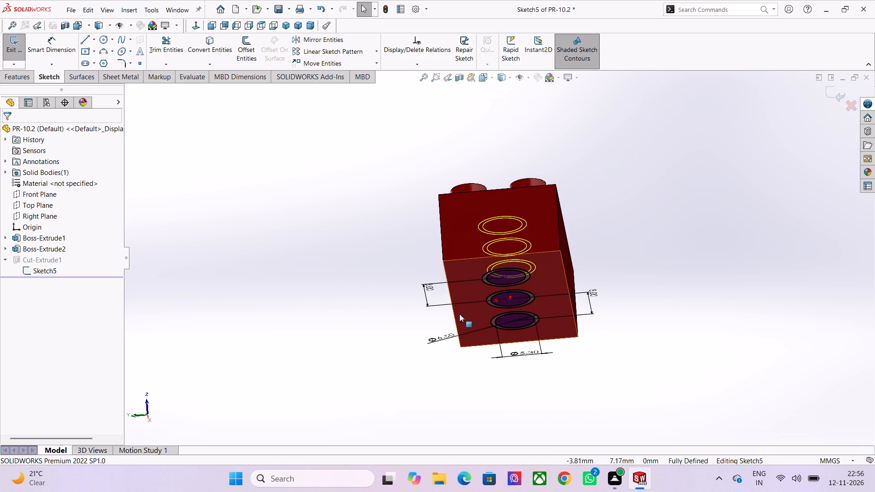
{"action": "middle_click_drag", "start_coordinate": [699, 242], "coordinate": [799, 366]}
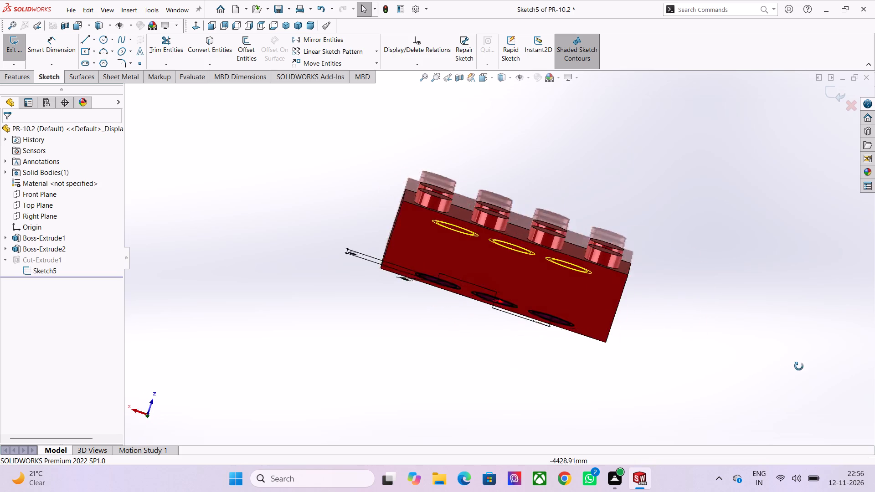
{"action": "middle_click_drag", "start_coordinate": [799, 366], "coordinate": [717, 342]}
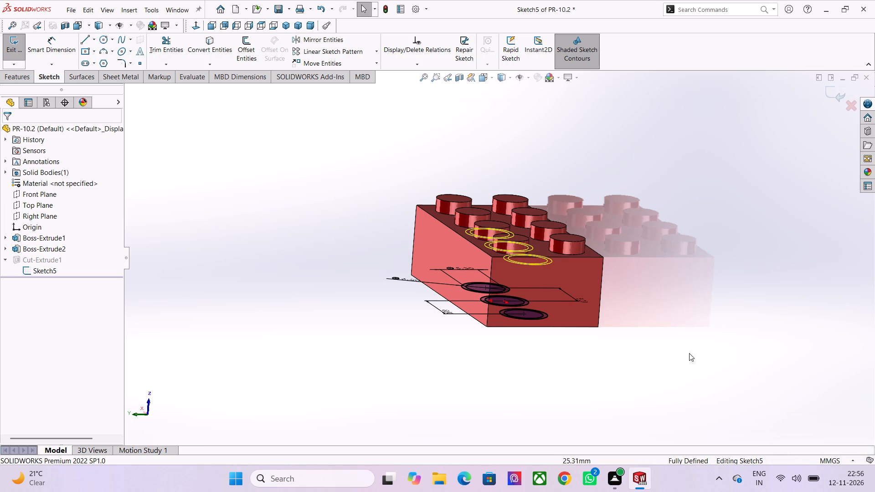
{"action": "scroll", "coordinate": [695, 360], "scroll_direction": "down", "scroll_amount": 1}
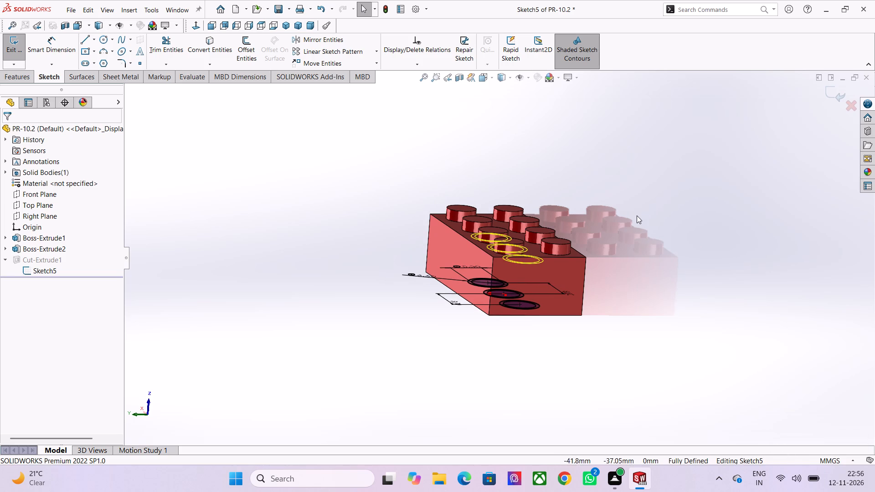
{"action": "middle_click_drag", "start_coordinate": [470, 181], "coordinate": [485, 263]}
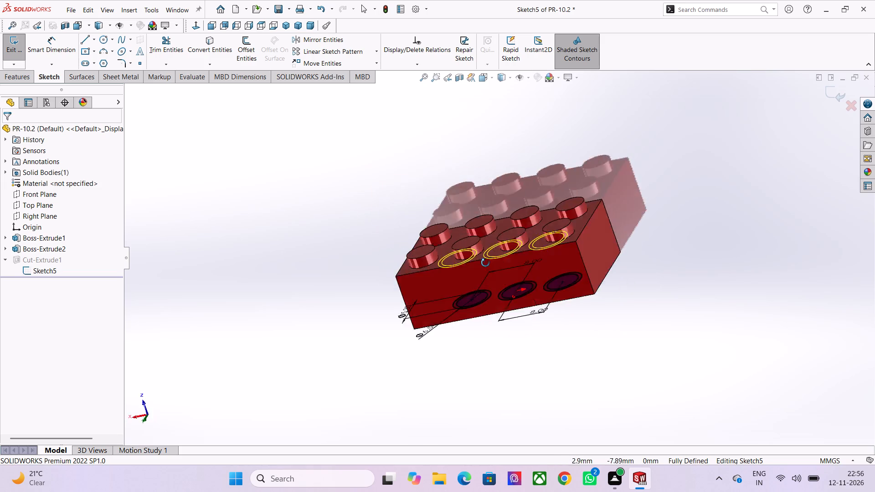
{"action": "middle_click_drag", "start_coordinate": [485, 263], "coordinate": [560, 253]}
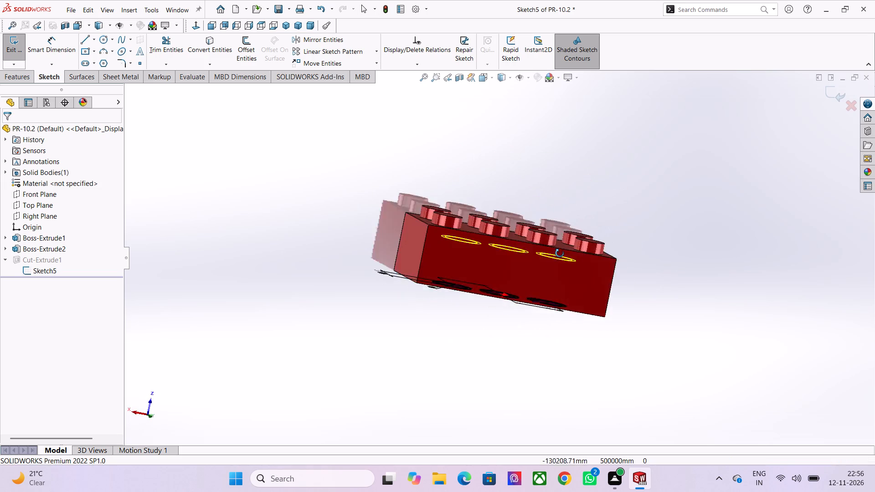
{"action": "middle_click_drag", "start_coordinate": [560, 253], "coordinate": [635, 298]}
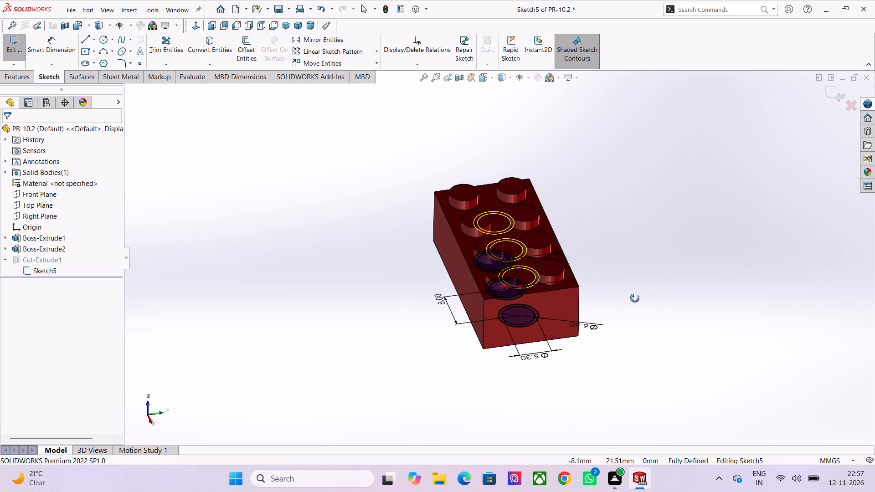
{"action": "middle_click_drag", "start_coordinate": [635, 298], "coordinate": [417, 322]}
{"action": "scroll", "coordinate": [417, 322], "scroll_direction": "up", "scroll_amount": 1}
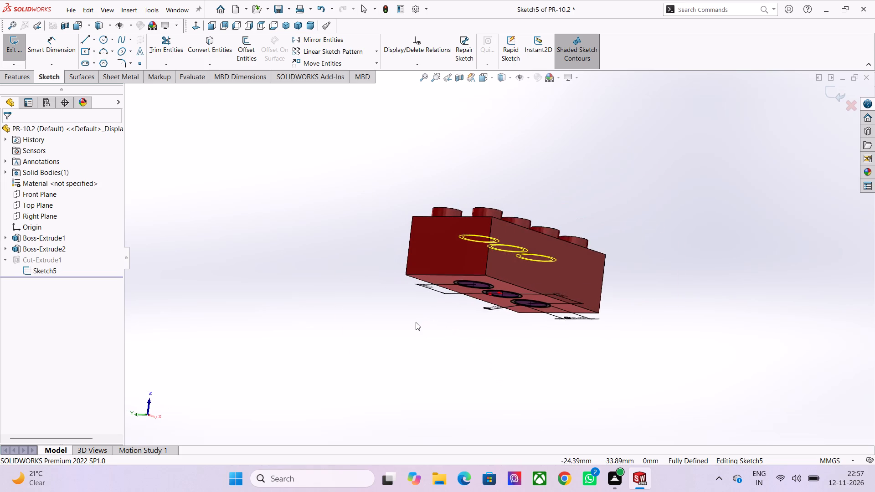
{"action": "middle_click_drag", "start_coordinate": [425, 324], "coordinate": [558, 382]}
{"action": "scroll", "coordinate": [558, 382], "scroll_direction": "down", "scroll_amount": 2}
{"action": "middle_click_drag", "start_coordinate": [566, 370], "coordinate": [564, 369]}
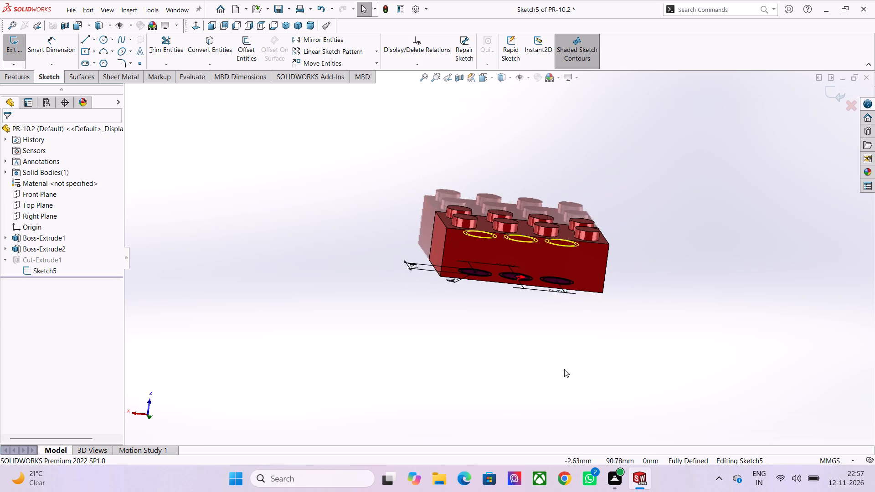
{"action": "middle_click_drag", "start_coordinate": [564, 369], "coordinate": [428, 359]}
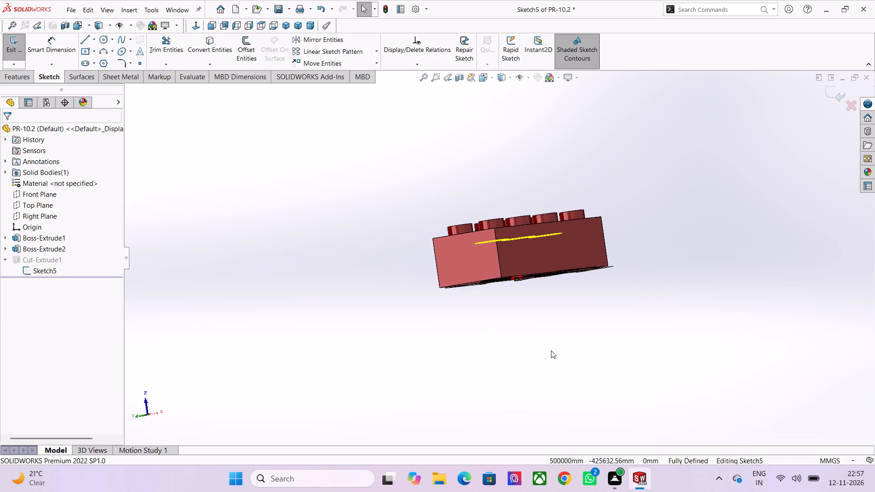
{"action": "middle_click_drag", "start_coordinate": [551, 350], "coordinate": [517, 417]}
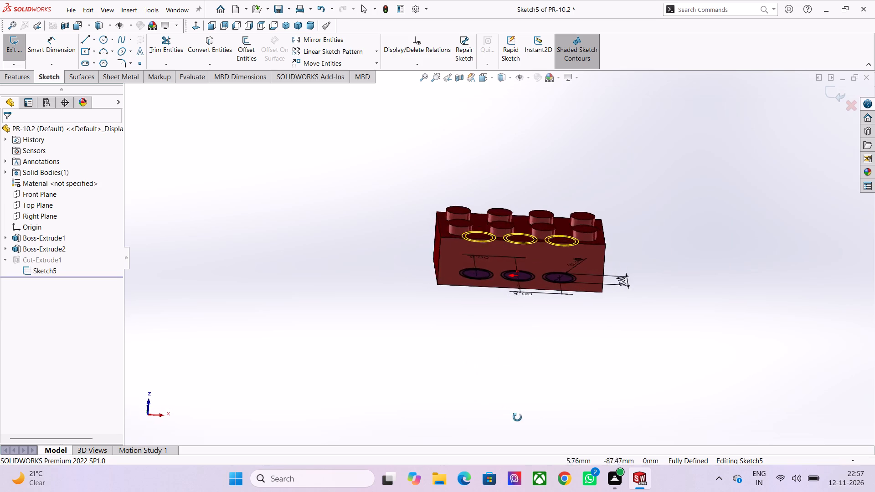
{"action": "middle_click_drag", "start_coordinate": [517, 417], "coordinate": [513, 379]}
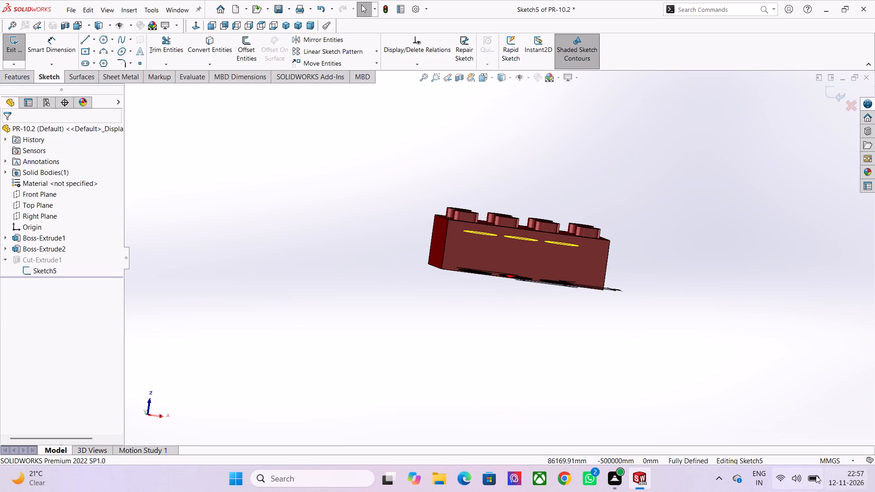
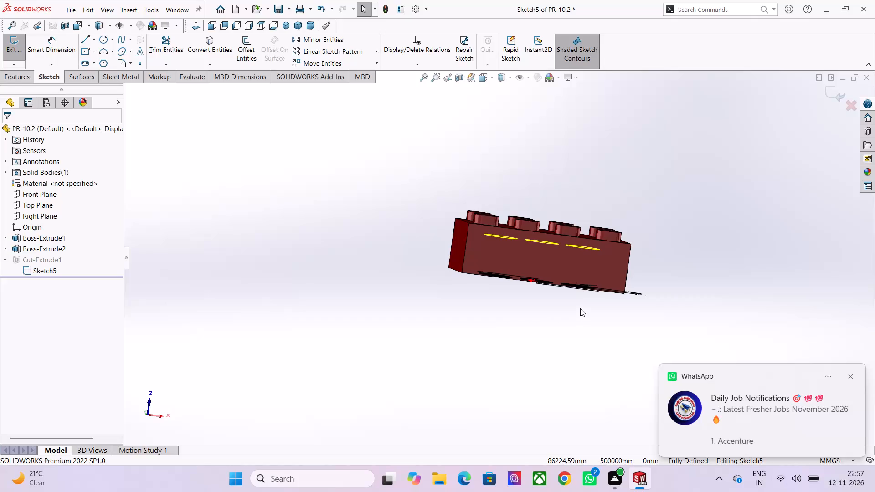
Exit the sketch of the underside ring cut.
{"action": "key", "text": "Escape"}
{"action": "key", "text": "Escape"}
{"action": "left_click", "coordinate": [16, 46]}
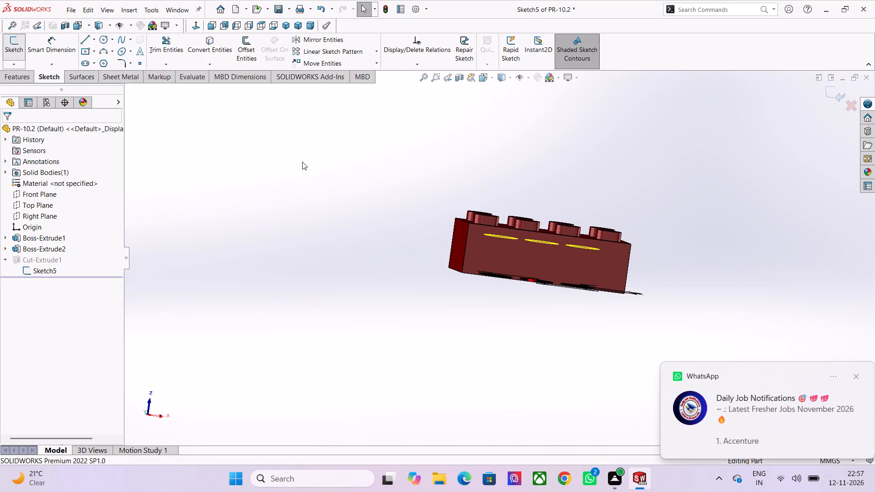
Open the underside ring cut for editing and increase its blind depth to 47.5 mm.
{"action": "left_click", "coordinate": [54, 259]}
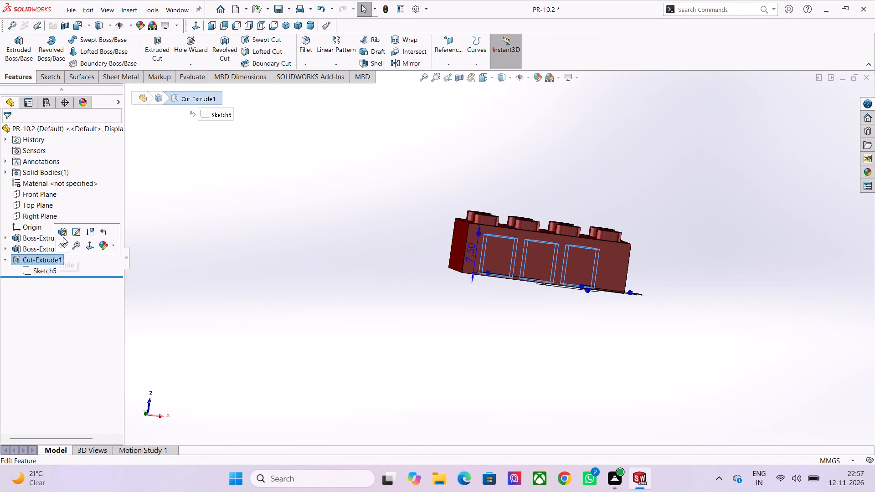
{"action": "left_click", "coordinate": [63, 235]}
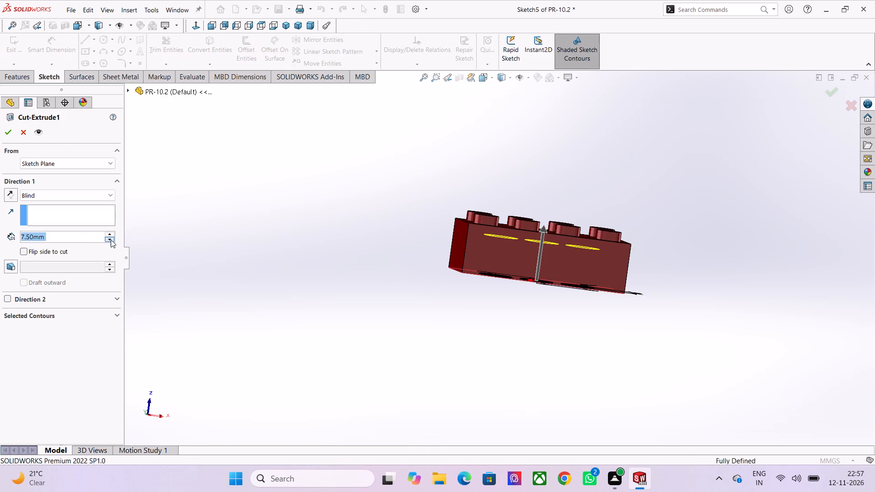
{"action": "left_click", "coordinate": [113, 238]}
{"action": "triple_click", "coordinate": [113, 238]}
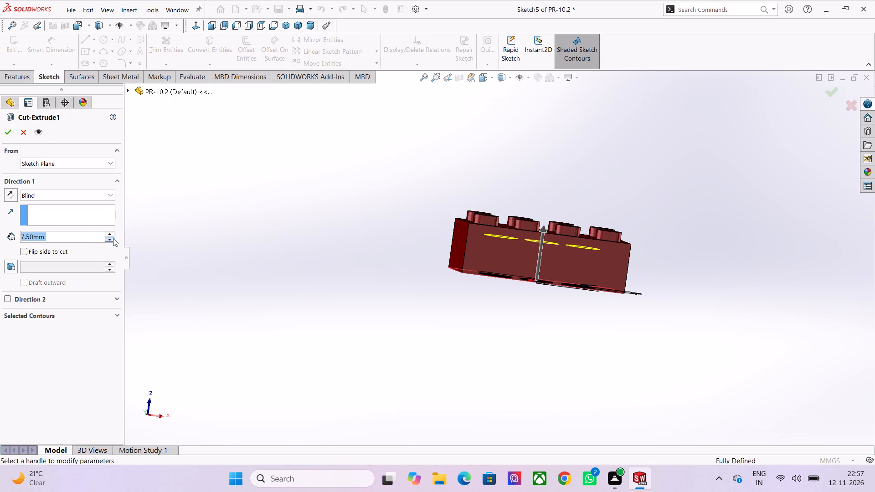
{"action": "double_click", "coordinate": [108, 234]}
{"action": "double_click", "coordinate": [108, 234]}
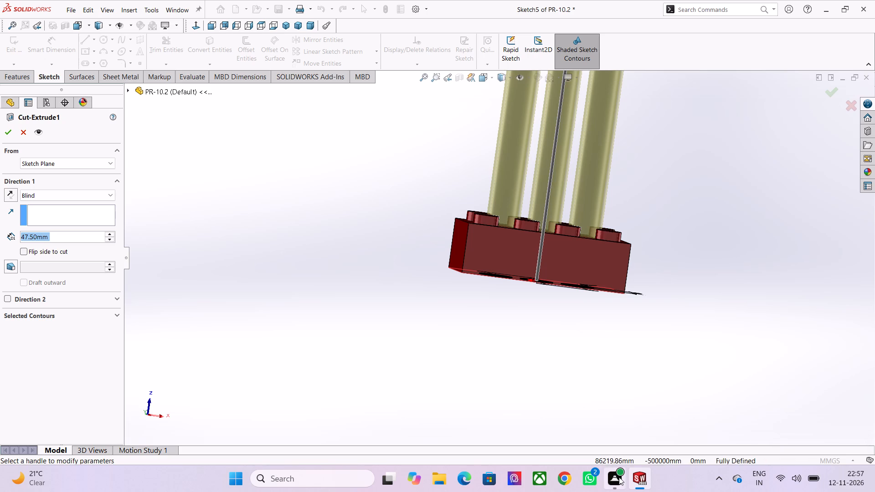
Switch to Windows Settings, check for Windows updates and minimise the window.
{"action": "left_click", "coordinate": [324, 478]}
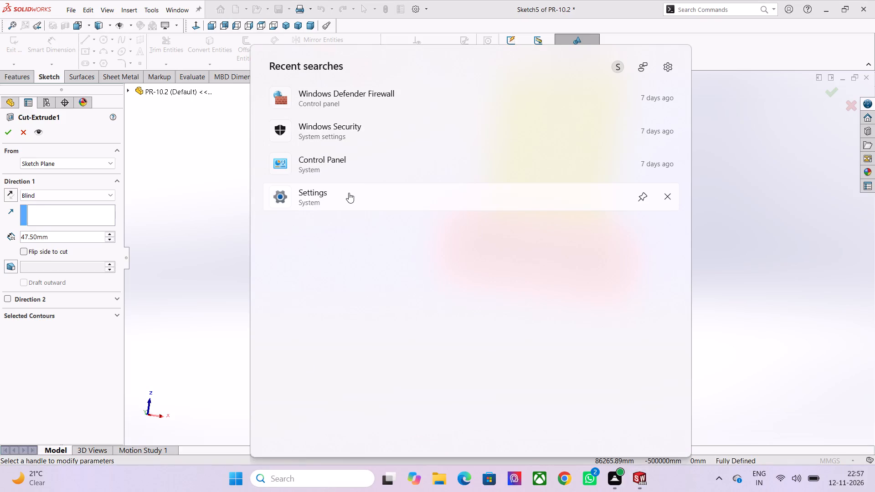
{"action": "left_click", "coordinate": [349, 193]}
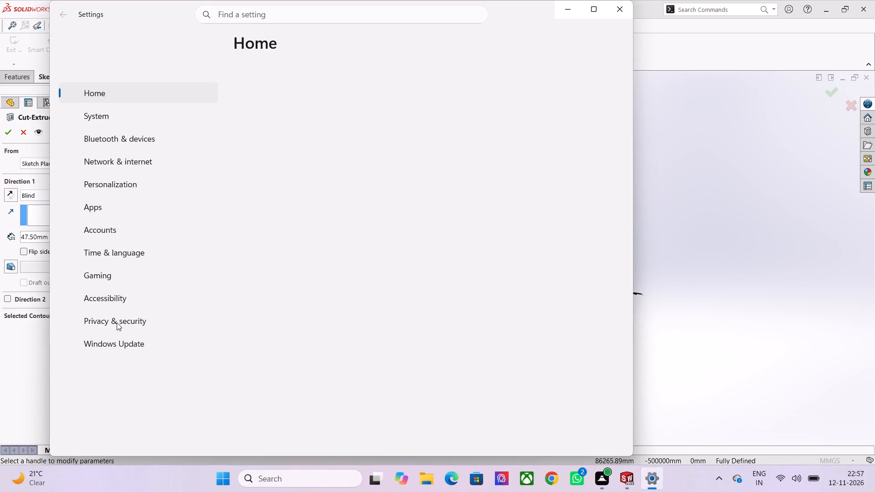
{"action": "left_click", "coordinate": [124, 349]}
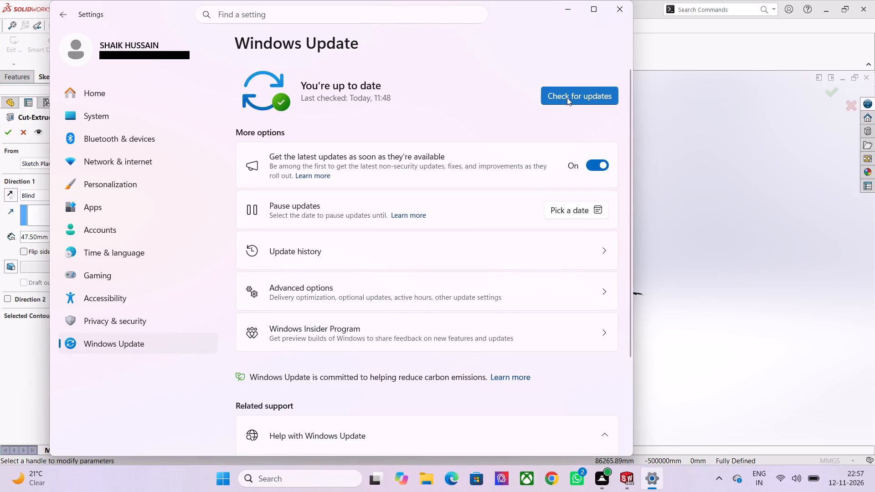
{"action": "left_click", "coordinate": [567, 95]}
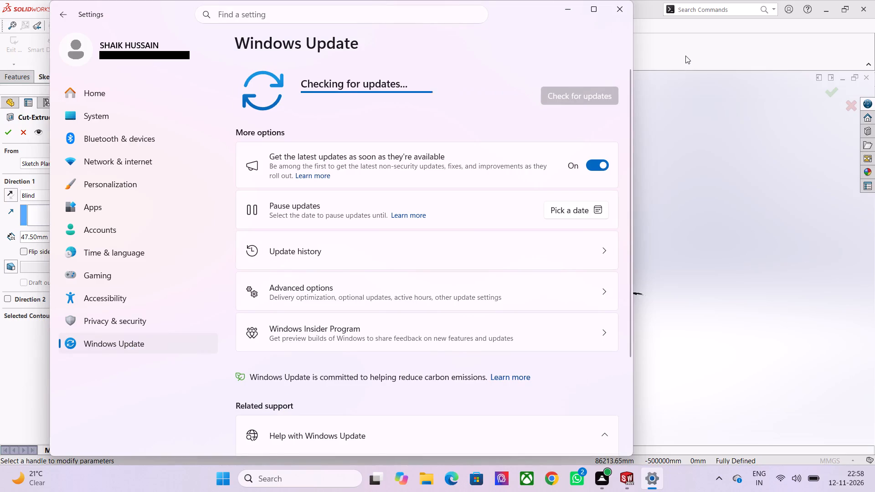
{"action": "left_click", "coordinate": [569, 10]}
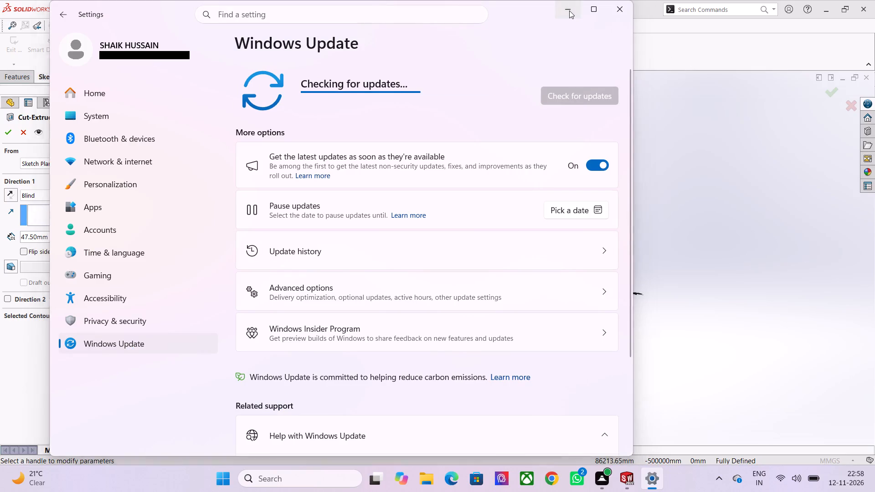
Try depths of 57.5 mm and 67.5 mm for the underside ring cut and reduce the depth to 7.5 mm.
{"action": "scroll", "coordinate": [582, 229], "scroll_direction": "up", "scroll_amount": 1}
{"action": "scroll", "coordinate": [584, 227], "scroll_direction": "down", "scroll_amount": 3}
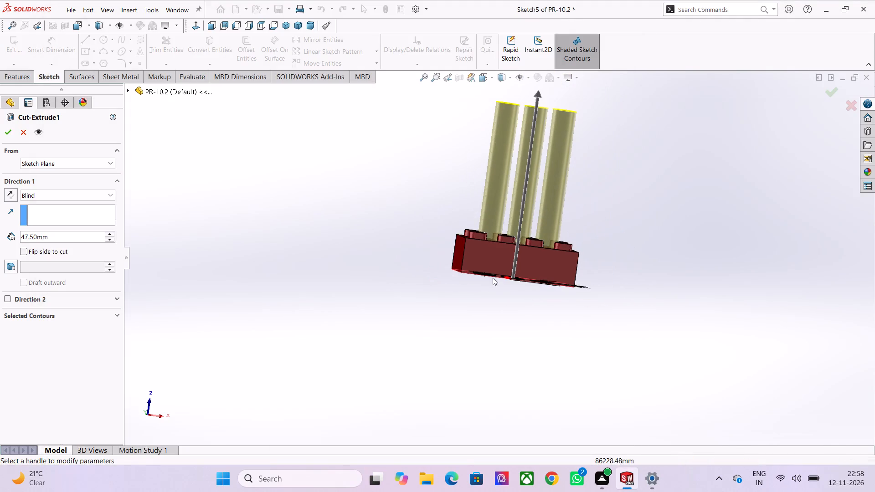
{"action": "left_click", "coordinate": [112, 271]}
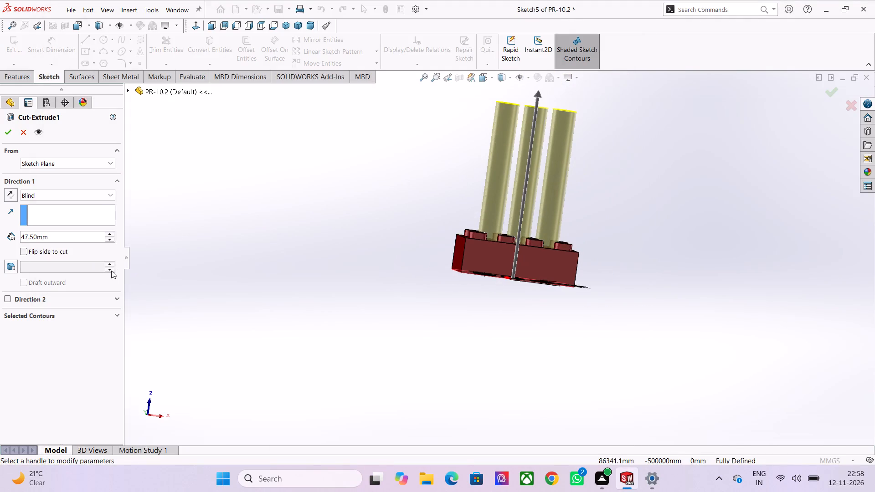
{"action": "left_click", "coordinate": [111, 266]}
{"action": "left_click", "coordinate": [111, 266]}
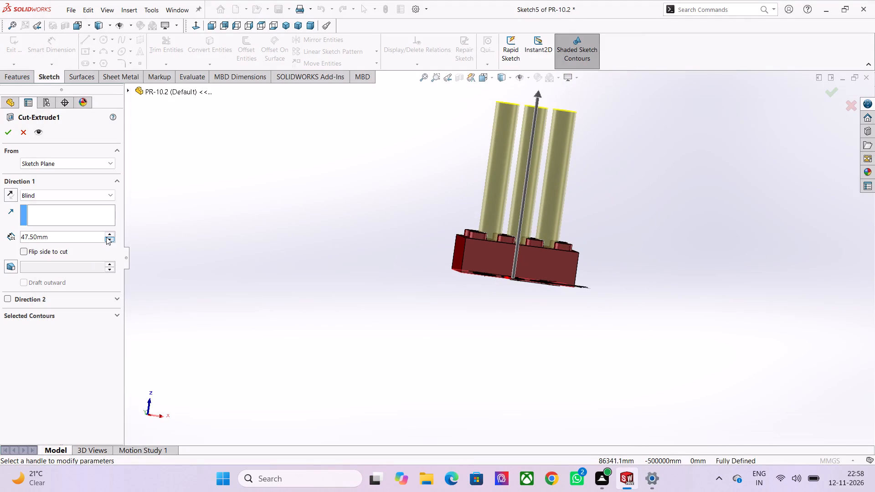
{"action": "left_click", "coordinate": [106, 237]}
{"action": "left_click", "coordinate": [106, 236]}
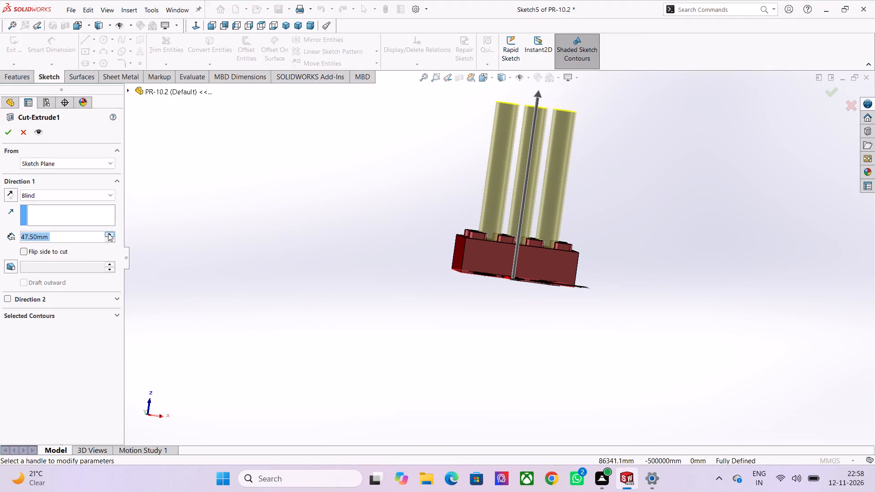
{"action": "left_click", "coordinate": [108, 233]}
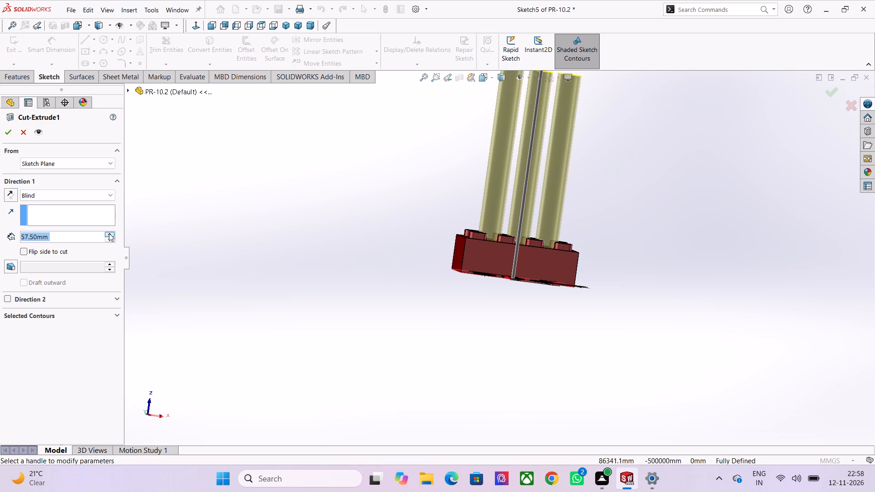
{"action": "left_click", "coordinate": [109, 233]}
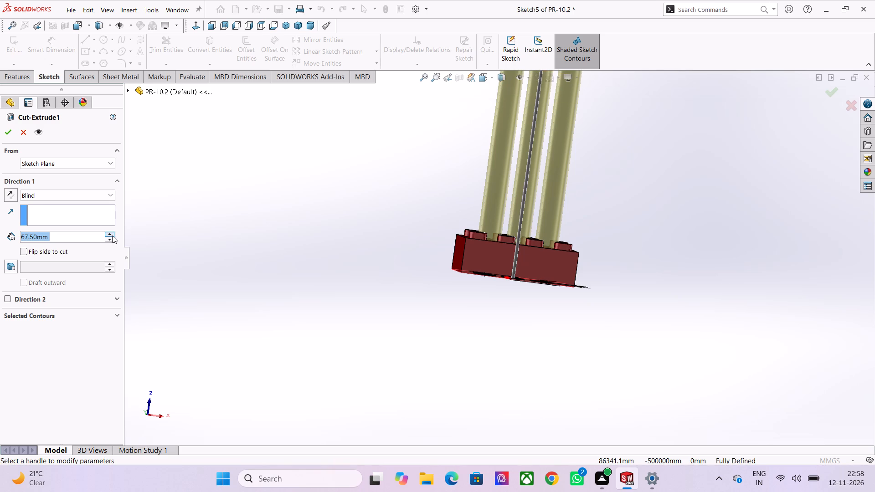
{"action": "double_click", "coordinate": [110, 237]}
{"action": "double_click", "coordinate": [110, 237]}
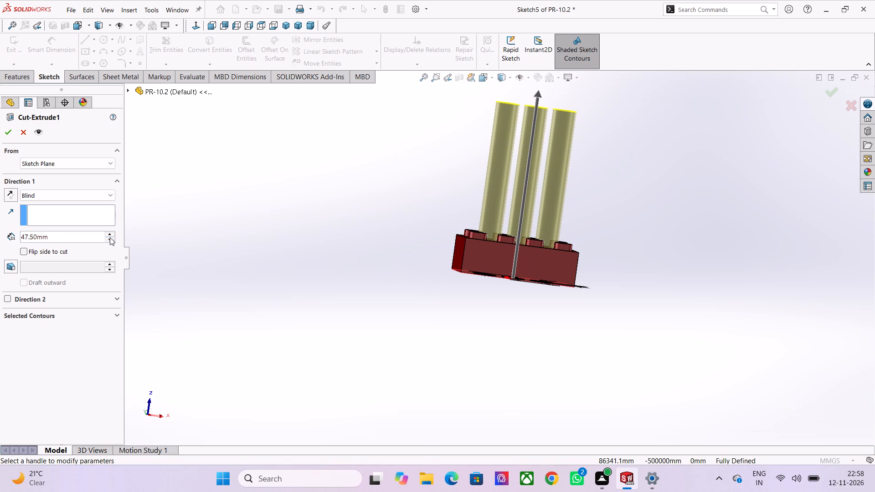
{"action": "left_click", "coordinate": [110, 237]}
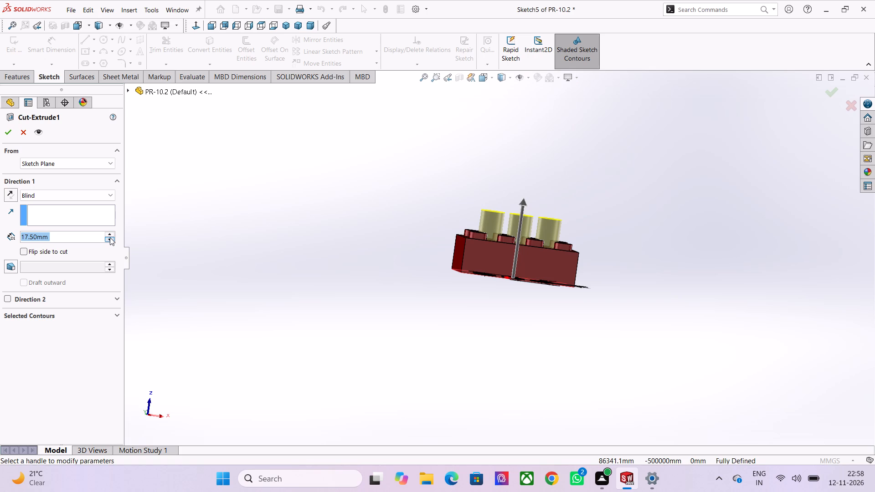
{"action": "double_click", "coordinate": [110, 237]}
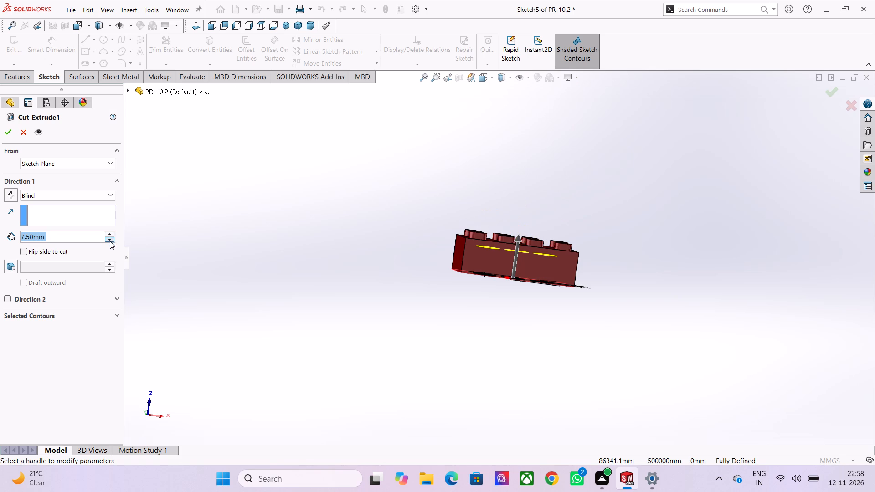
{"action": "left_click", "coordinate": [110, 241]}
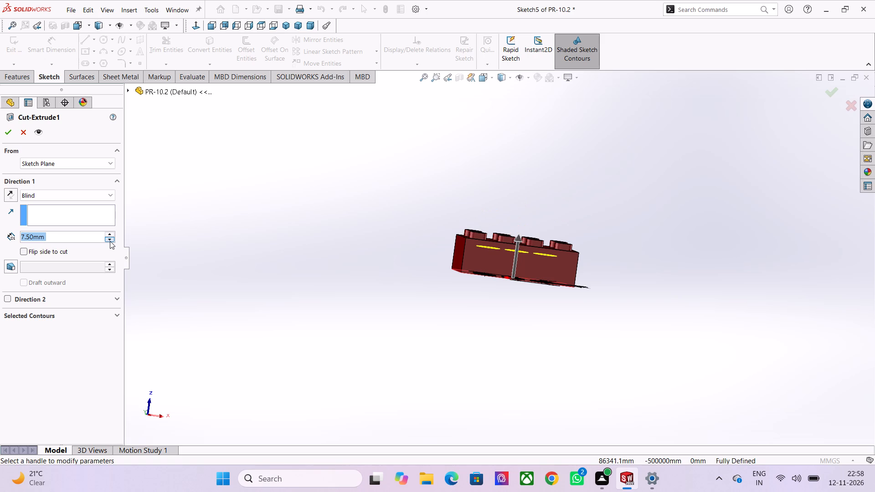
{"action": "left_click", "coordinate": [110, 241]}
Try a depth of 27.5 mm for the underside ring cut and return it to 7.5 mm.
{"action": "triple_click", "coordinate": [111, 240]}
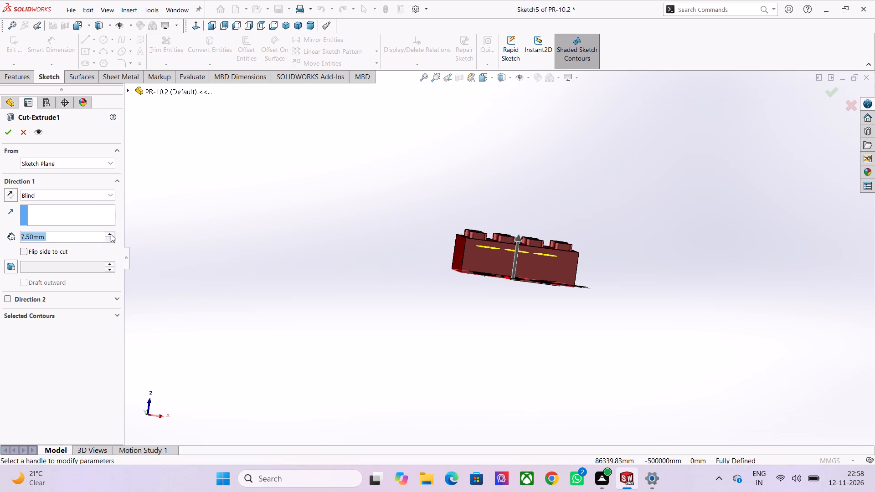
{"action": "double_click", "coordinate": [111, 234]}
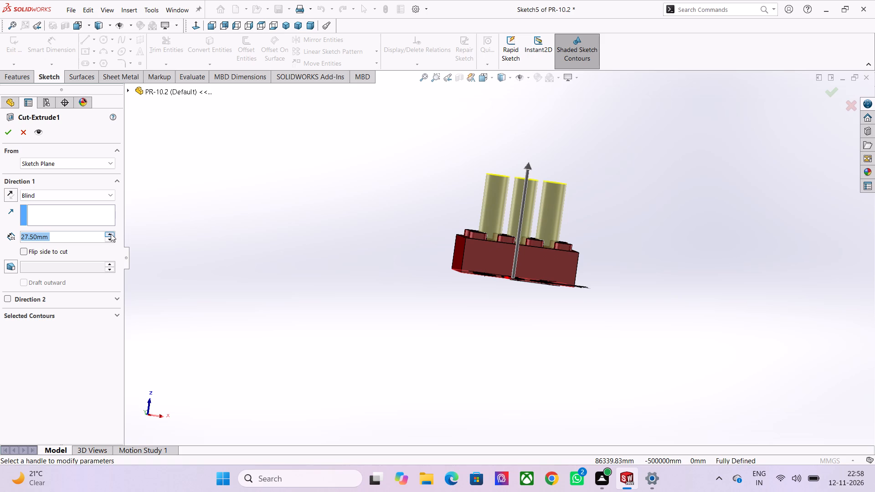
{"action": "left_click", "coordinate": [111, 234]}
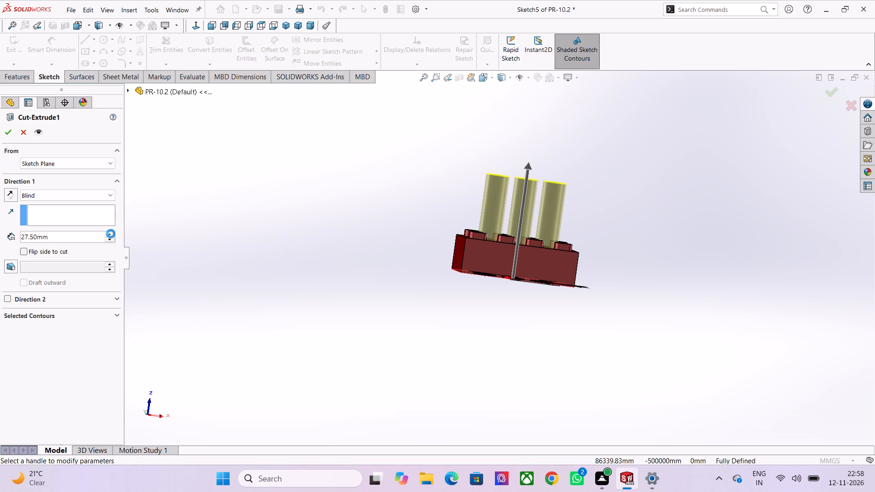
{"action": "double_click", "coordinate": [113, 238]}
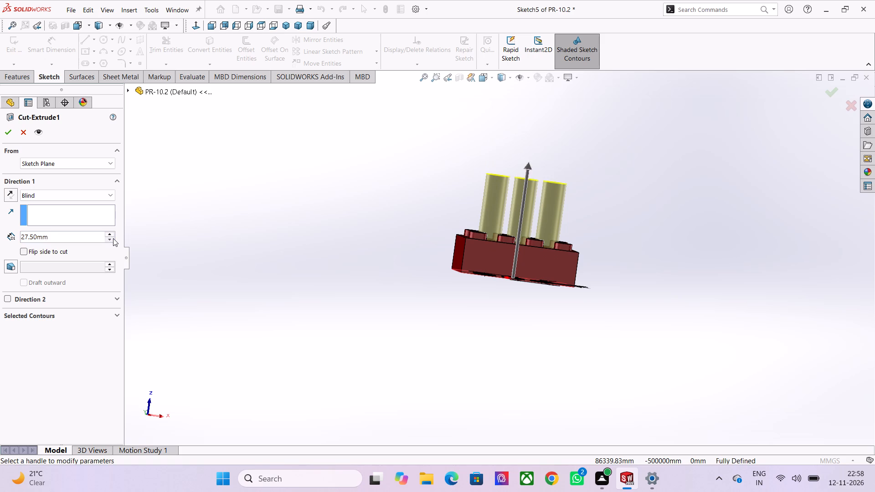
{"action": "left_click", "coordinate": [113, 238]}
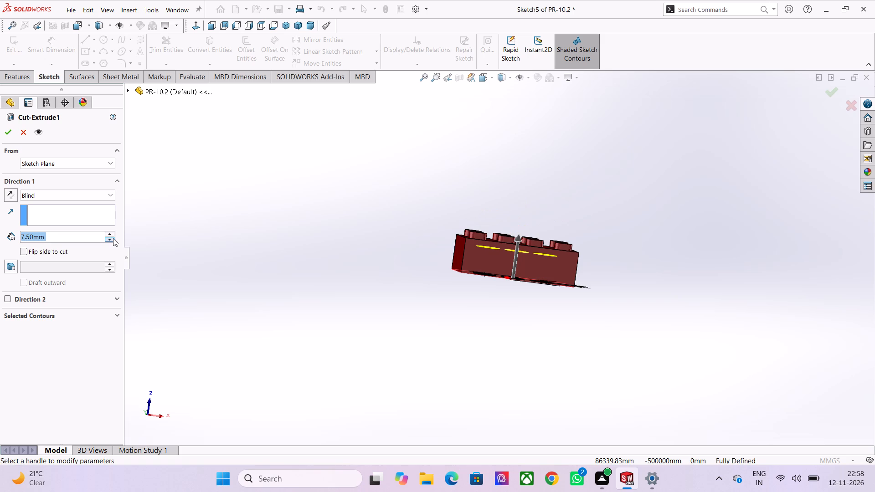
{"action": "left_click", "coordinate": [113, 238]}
Set the underside ring cut's depth to 47.5 mm.
{"action": "triple_click", "coordinate": [113, 234]}
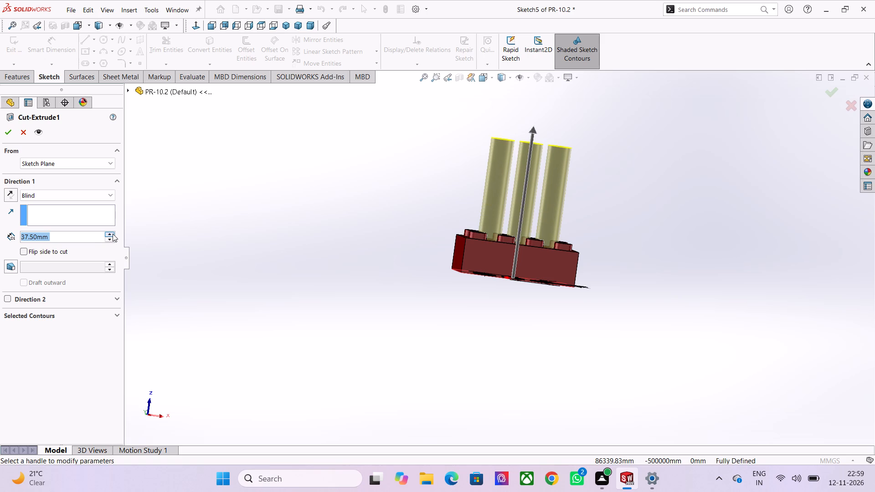
{"action": "left_click", "coordinate": [113, 234]}
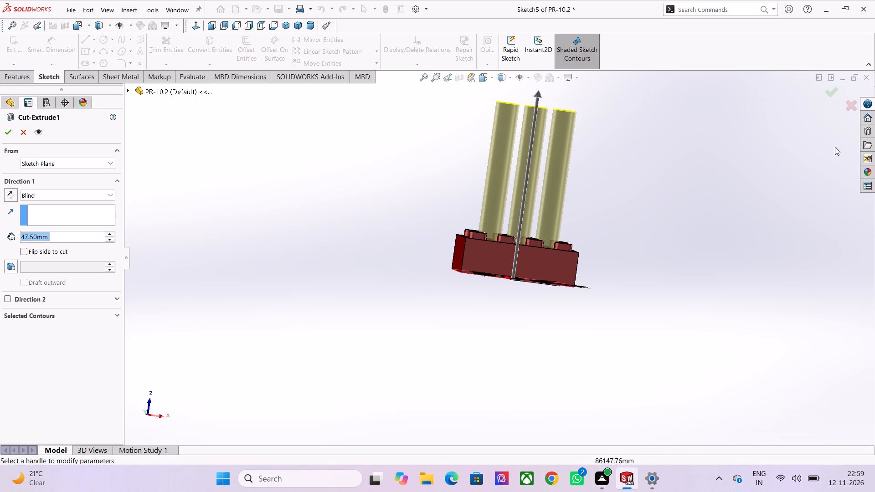
Change the underside ring cut's end condition from Blind to Mid Plane.
{"action": "scroll", "coordinate": [639, 152], "scroll_direction": "down", "scroll_amount": 2}
{"action": "scroll", "coordinate": [500, 168], "scroll_direction": "down", "scroll_amount": 2}
{"action": "scroll", "coordinate": [514, 175], "scroll_direction": "up", "scroll_amount": 2}
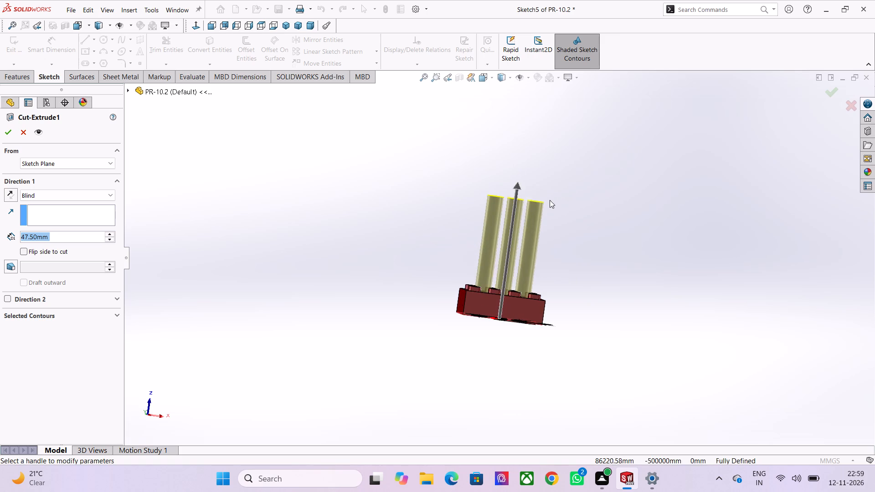
{"action": "scroll", "coordinate": [550, 201], "scroll_direction": "up", "scroll_amount": 3}
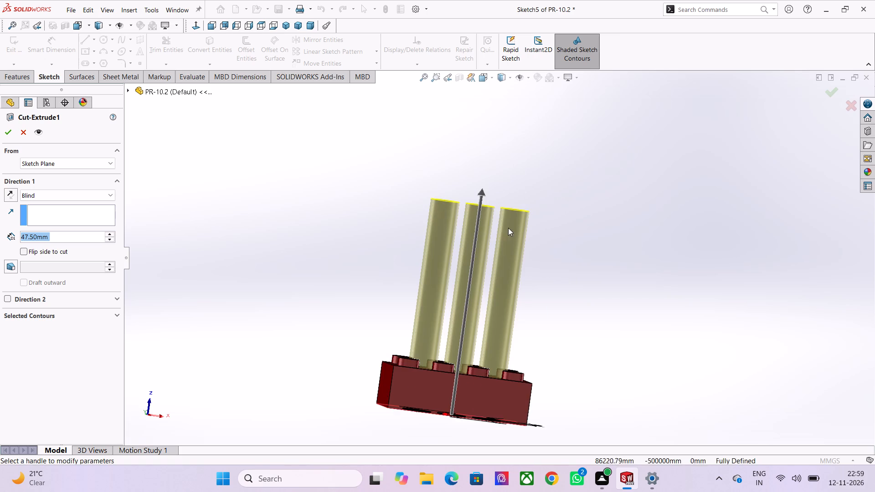
{"action": "scroll", "coordinate": [368, 256], "scroll_direction": "down", "scroll_amount": 2}
{"action": "middle_click_drag", "start_coordinate": [374, 262], "coordinate": [392, 346]}
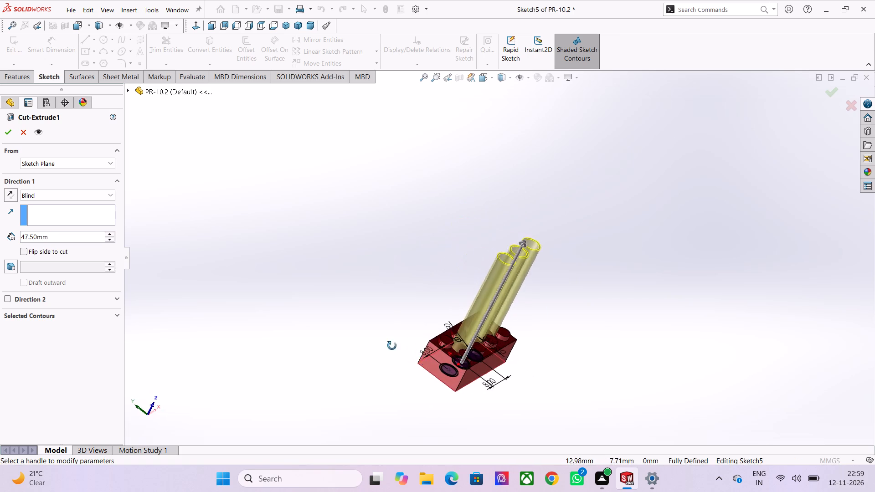
{"action": "middle_click_drag", "start_coordinate": [392, 346], "coordinate": [351, 284]}
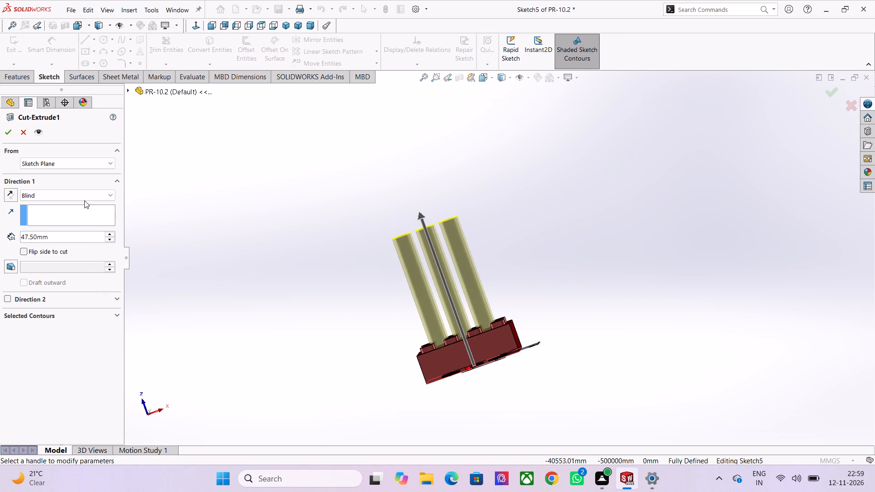
{"action": "left_click", "coordinate": [83, 195]}
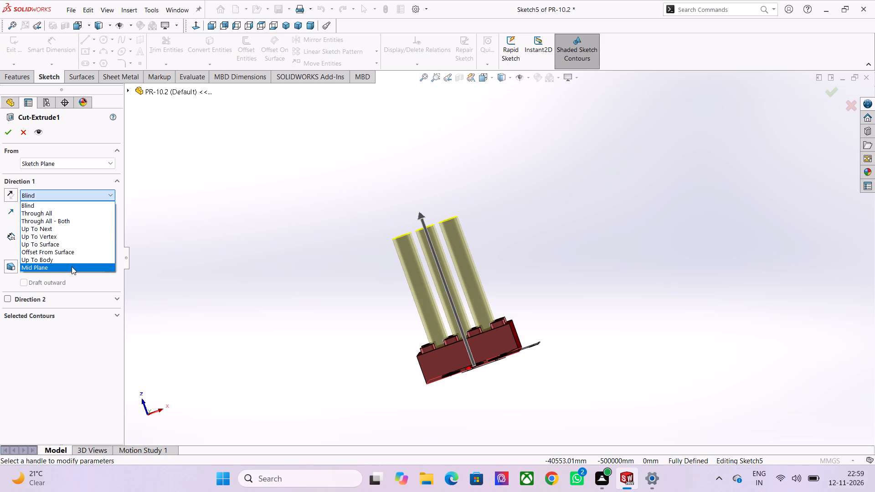
{"action": "left_click", "coordinate": [72, 266]}
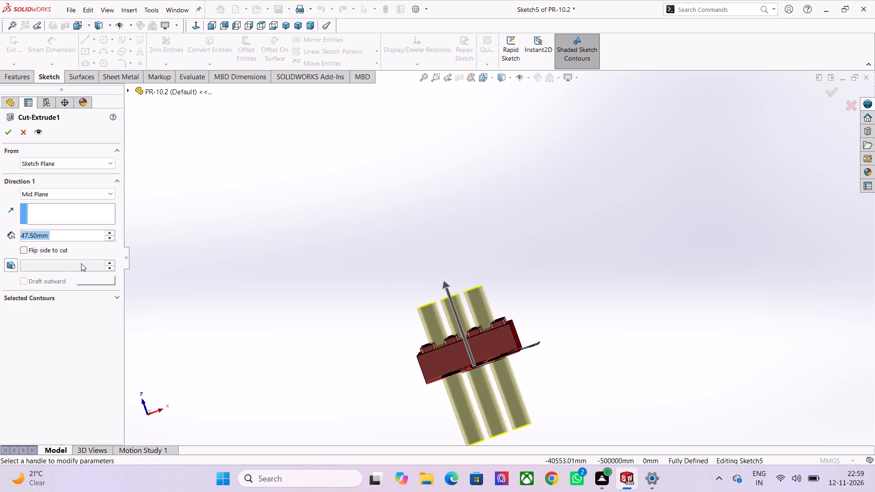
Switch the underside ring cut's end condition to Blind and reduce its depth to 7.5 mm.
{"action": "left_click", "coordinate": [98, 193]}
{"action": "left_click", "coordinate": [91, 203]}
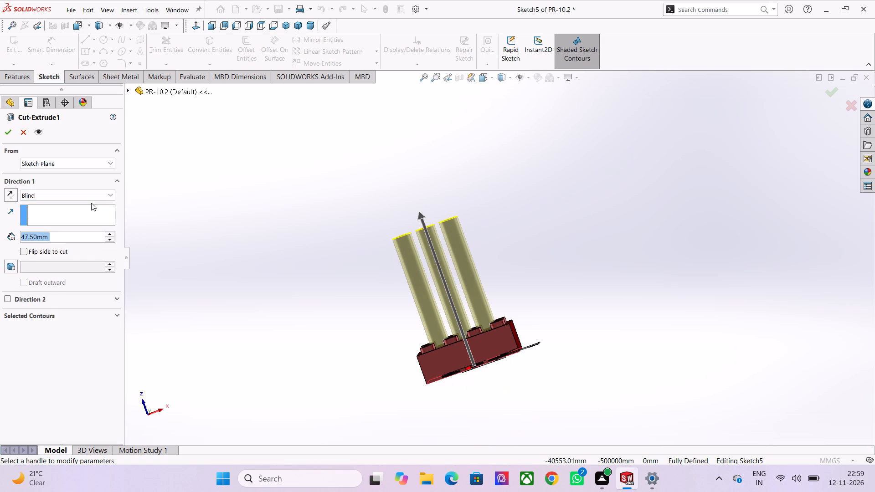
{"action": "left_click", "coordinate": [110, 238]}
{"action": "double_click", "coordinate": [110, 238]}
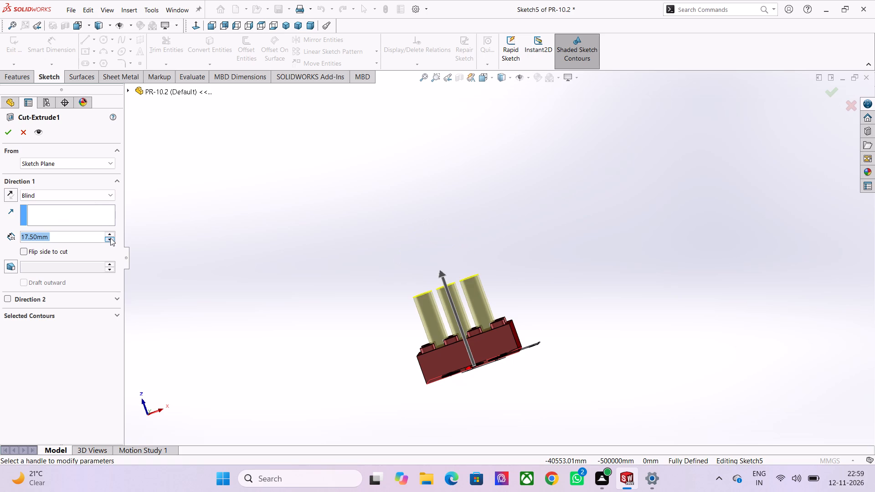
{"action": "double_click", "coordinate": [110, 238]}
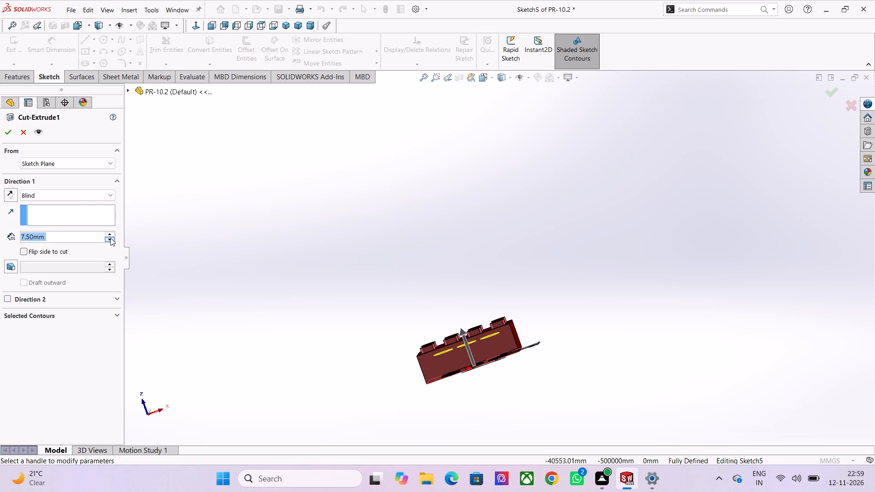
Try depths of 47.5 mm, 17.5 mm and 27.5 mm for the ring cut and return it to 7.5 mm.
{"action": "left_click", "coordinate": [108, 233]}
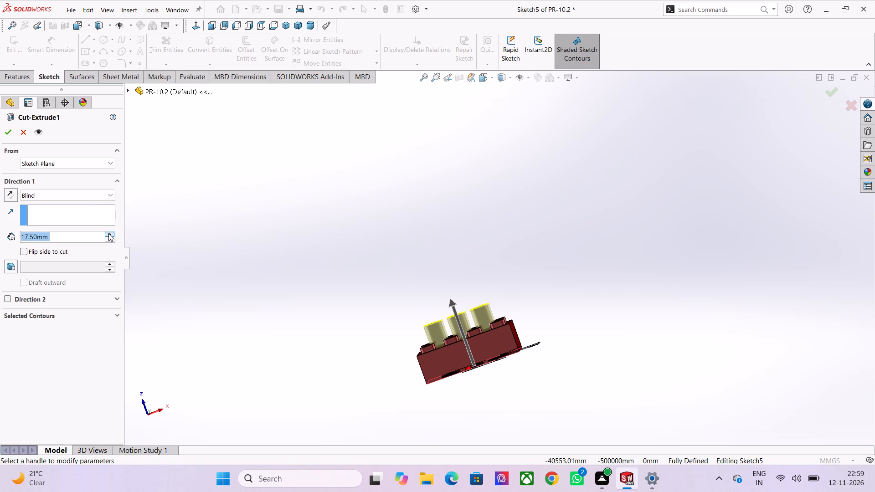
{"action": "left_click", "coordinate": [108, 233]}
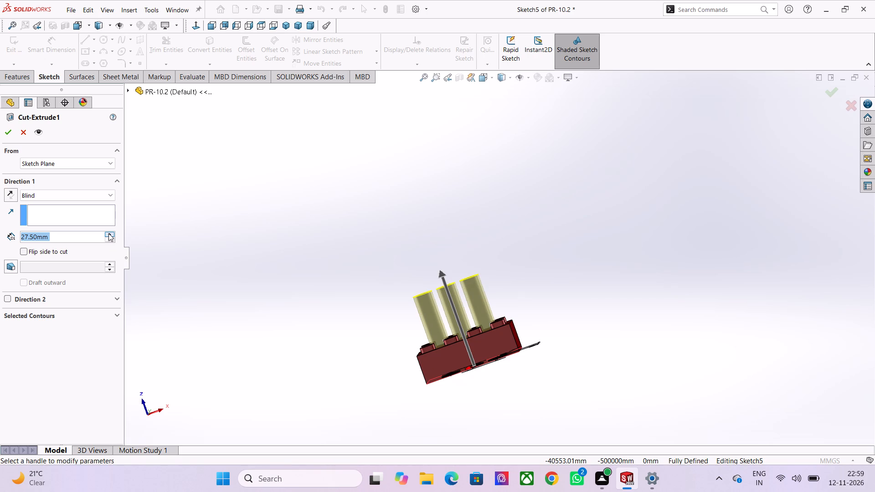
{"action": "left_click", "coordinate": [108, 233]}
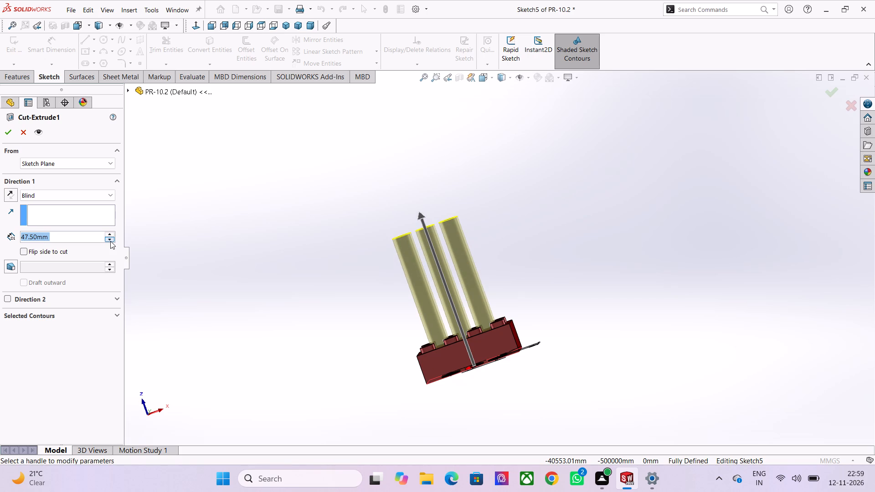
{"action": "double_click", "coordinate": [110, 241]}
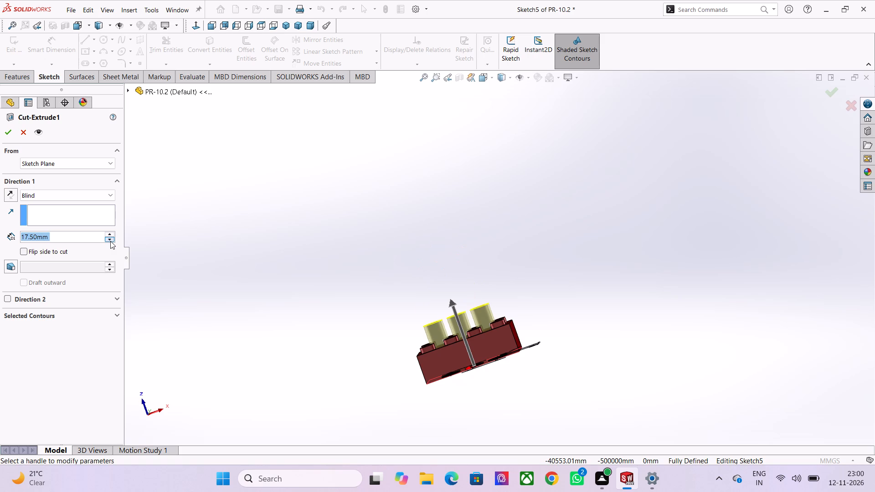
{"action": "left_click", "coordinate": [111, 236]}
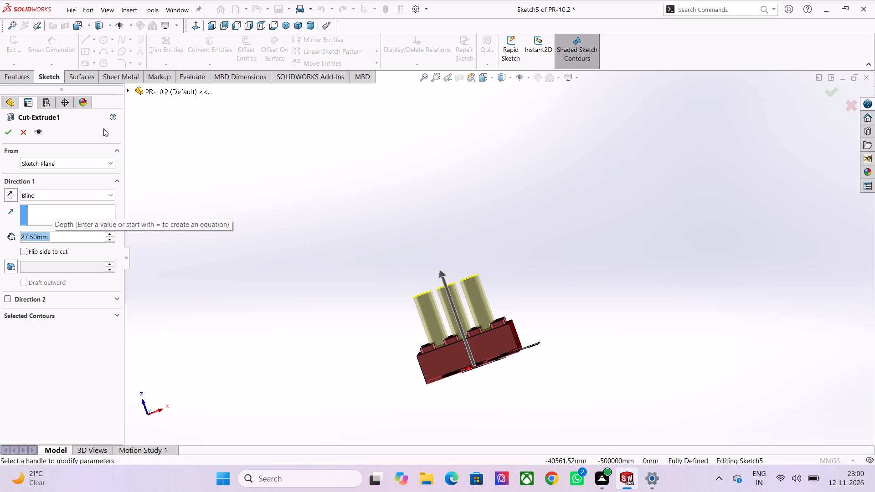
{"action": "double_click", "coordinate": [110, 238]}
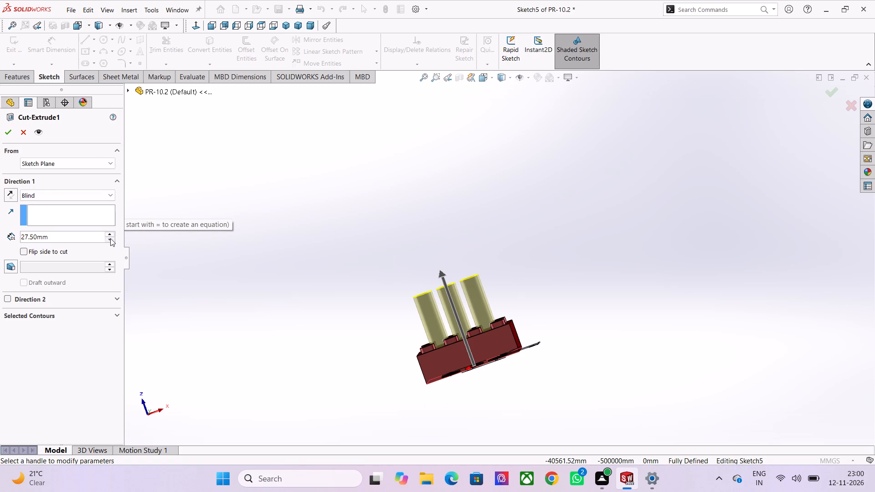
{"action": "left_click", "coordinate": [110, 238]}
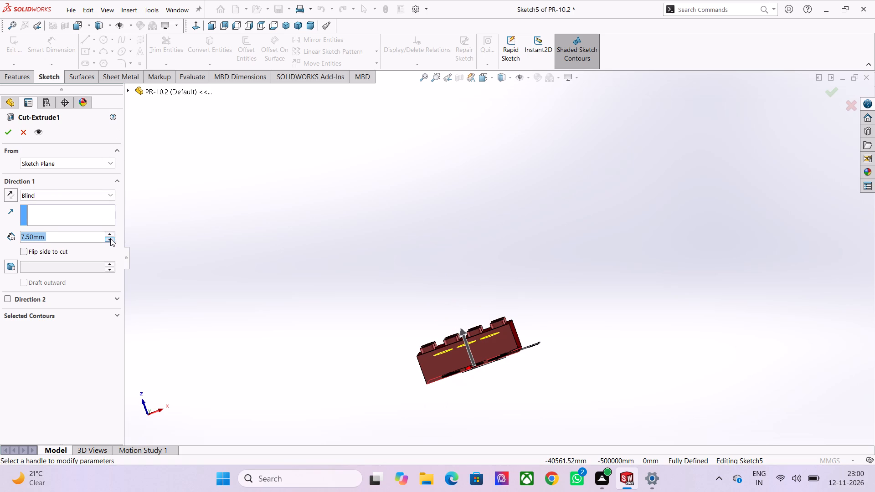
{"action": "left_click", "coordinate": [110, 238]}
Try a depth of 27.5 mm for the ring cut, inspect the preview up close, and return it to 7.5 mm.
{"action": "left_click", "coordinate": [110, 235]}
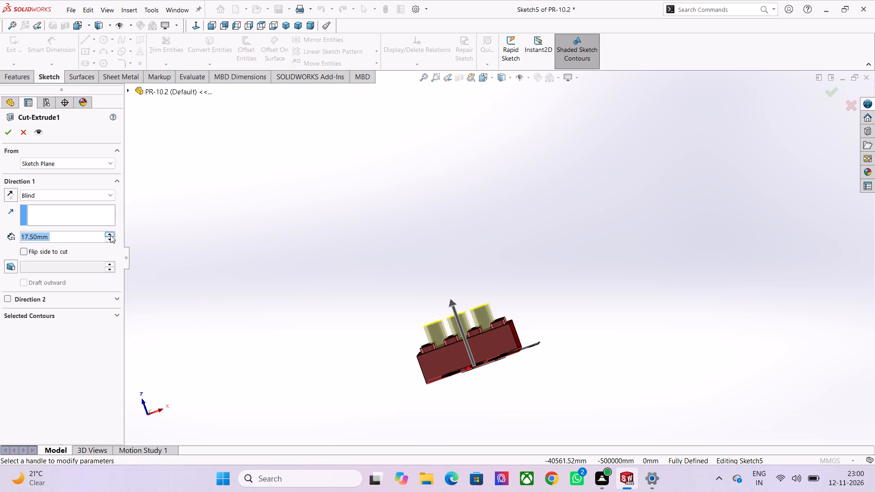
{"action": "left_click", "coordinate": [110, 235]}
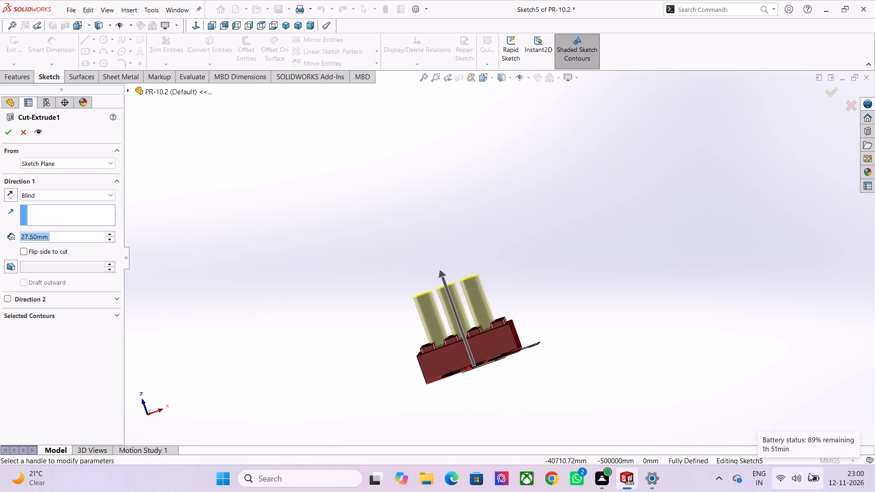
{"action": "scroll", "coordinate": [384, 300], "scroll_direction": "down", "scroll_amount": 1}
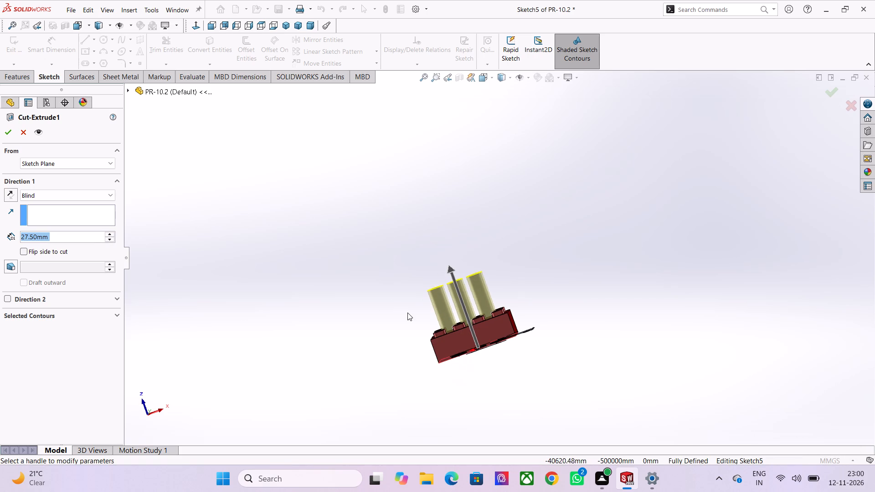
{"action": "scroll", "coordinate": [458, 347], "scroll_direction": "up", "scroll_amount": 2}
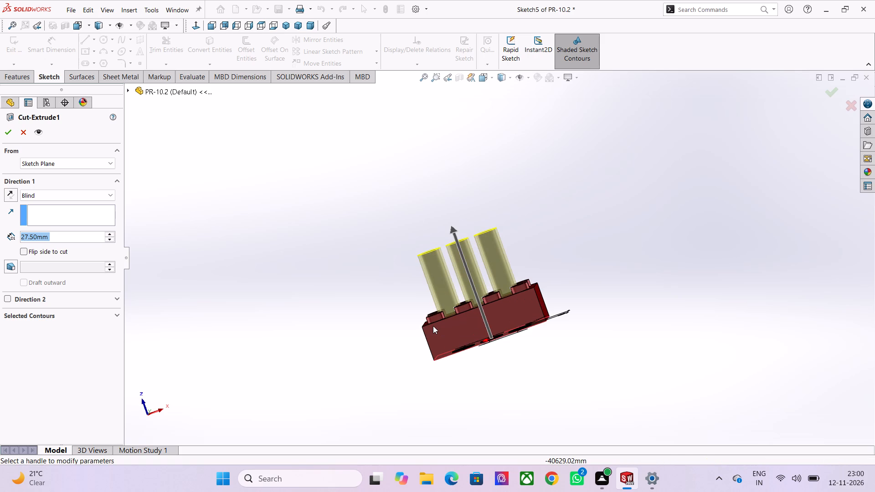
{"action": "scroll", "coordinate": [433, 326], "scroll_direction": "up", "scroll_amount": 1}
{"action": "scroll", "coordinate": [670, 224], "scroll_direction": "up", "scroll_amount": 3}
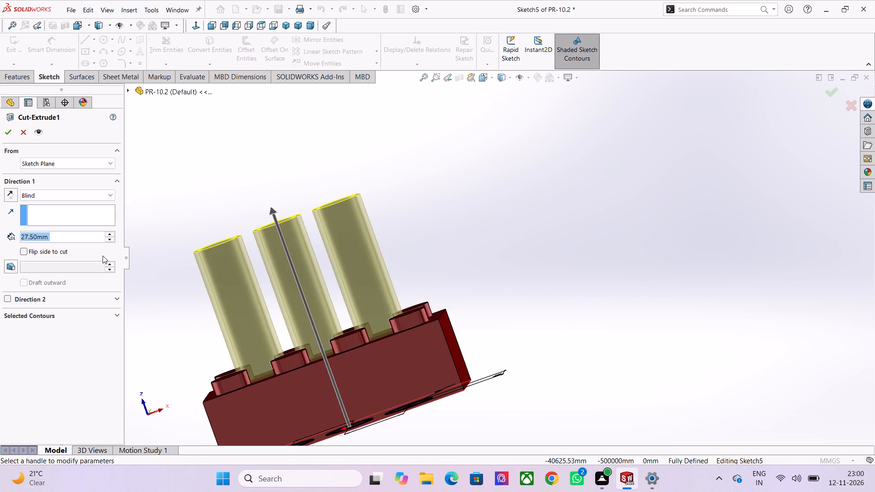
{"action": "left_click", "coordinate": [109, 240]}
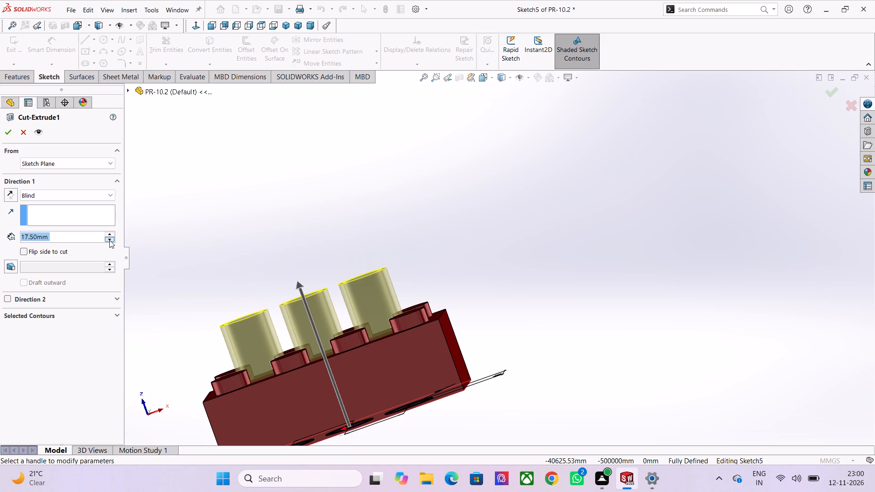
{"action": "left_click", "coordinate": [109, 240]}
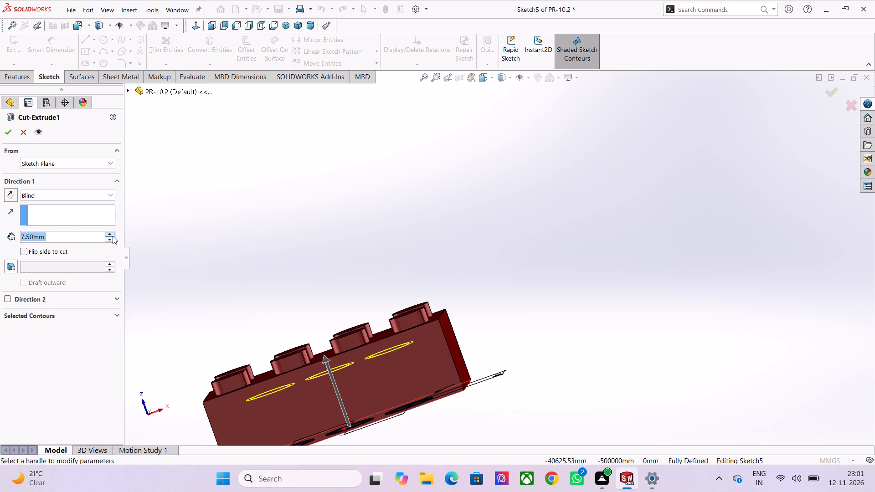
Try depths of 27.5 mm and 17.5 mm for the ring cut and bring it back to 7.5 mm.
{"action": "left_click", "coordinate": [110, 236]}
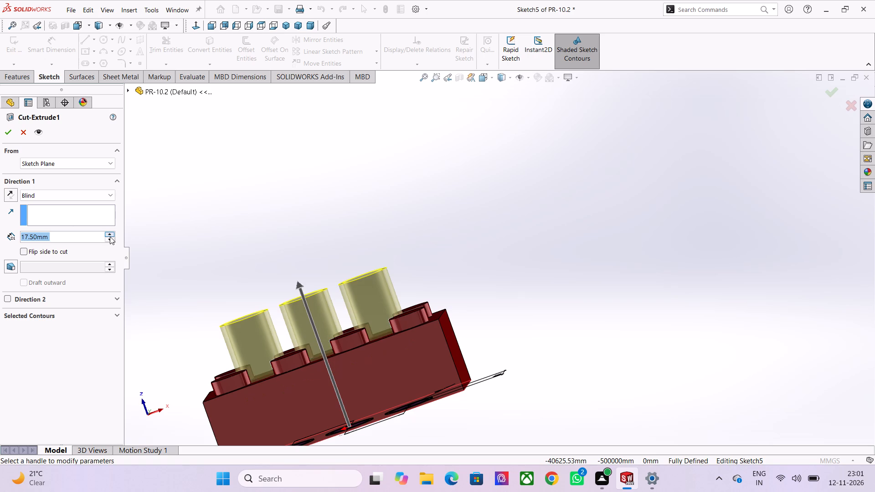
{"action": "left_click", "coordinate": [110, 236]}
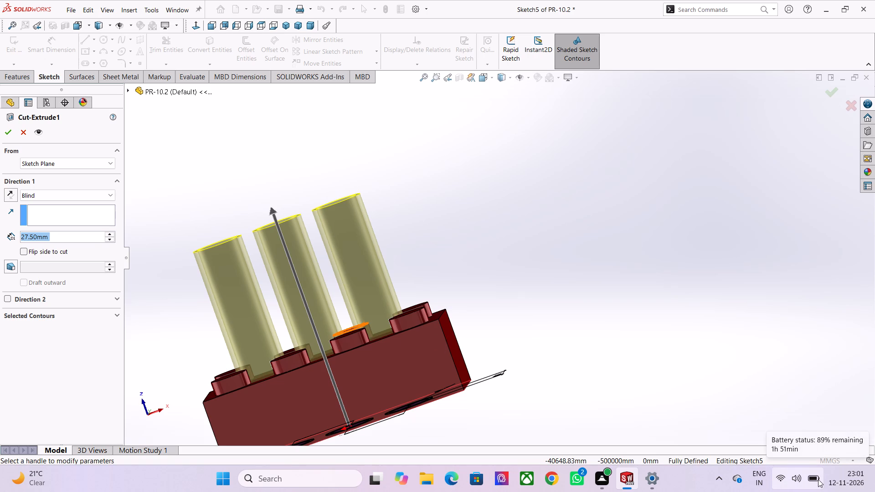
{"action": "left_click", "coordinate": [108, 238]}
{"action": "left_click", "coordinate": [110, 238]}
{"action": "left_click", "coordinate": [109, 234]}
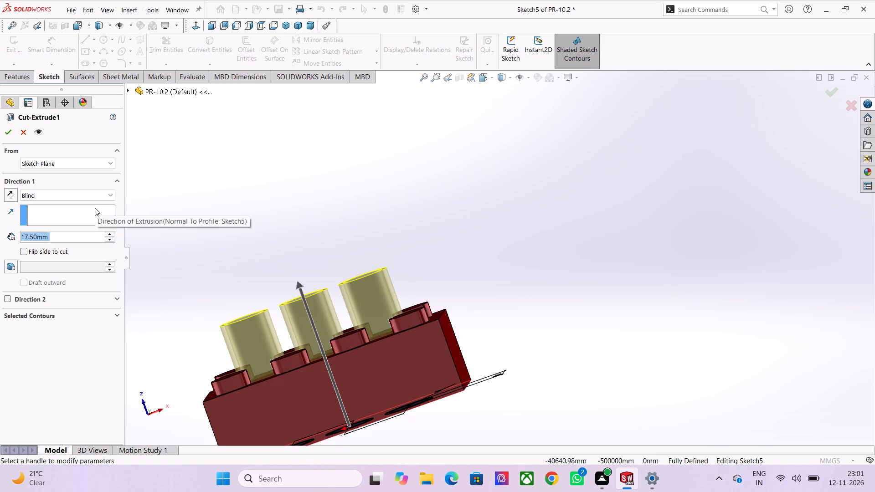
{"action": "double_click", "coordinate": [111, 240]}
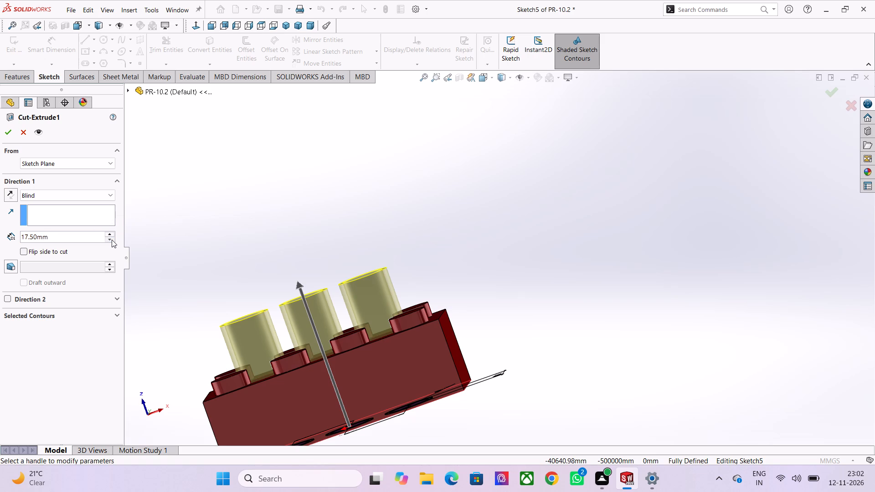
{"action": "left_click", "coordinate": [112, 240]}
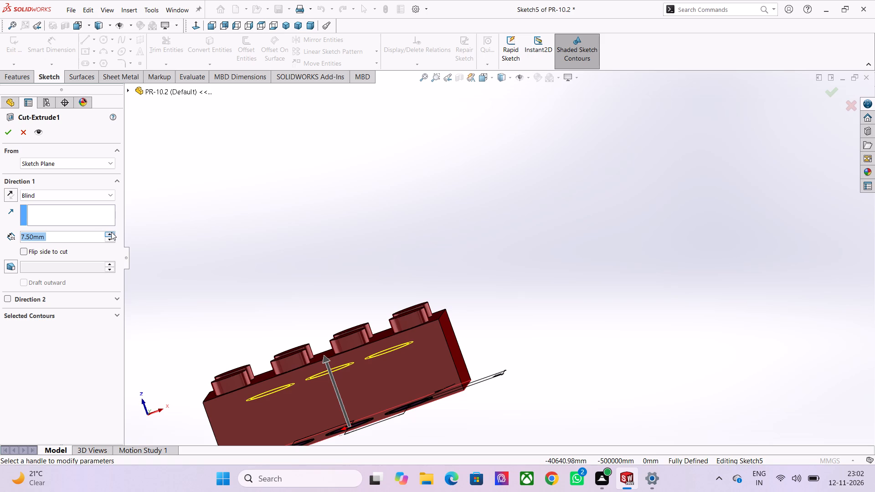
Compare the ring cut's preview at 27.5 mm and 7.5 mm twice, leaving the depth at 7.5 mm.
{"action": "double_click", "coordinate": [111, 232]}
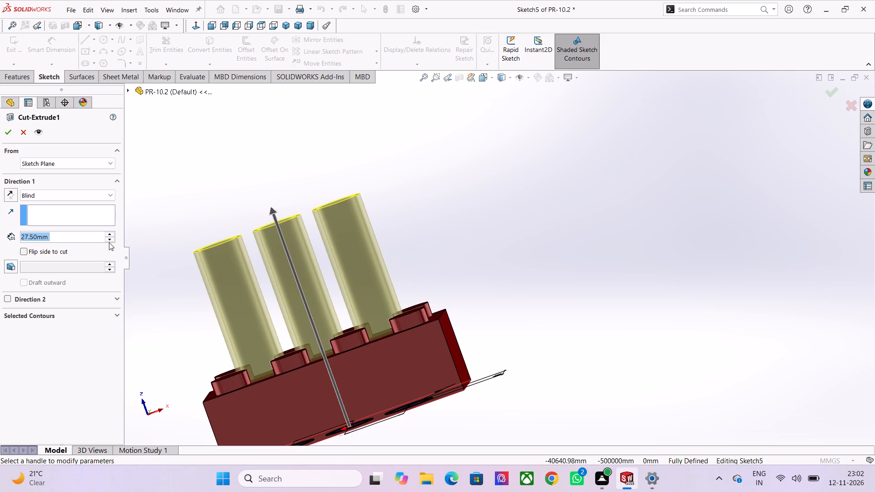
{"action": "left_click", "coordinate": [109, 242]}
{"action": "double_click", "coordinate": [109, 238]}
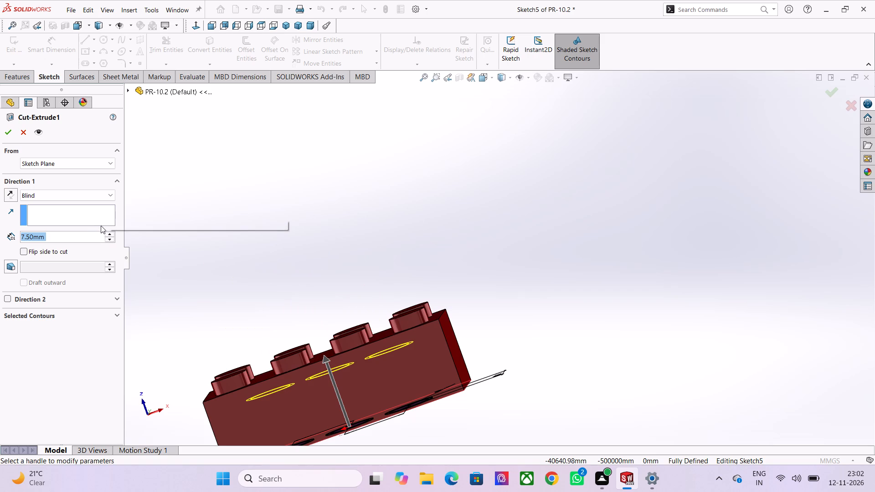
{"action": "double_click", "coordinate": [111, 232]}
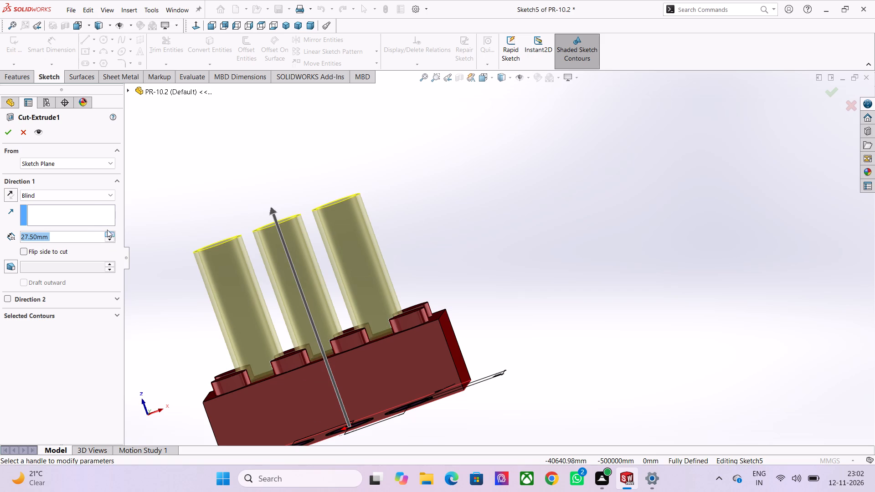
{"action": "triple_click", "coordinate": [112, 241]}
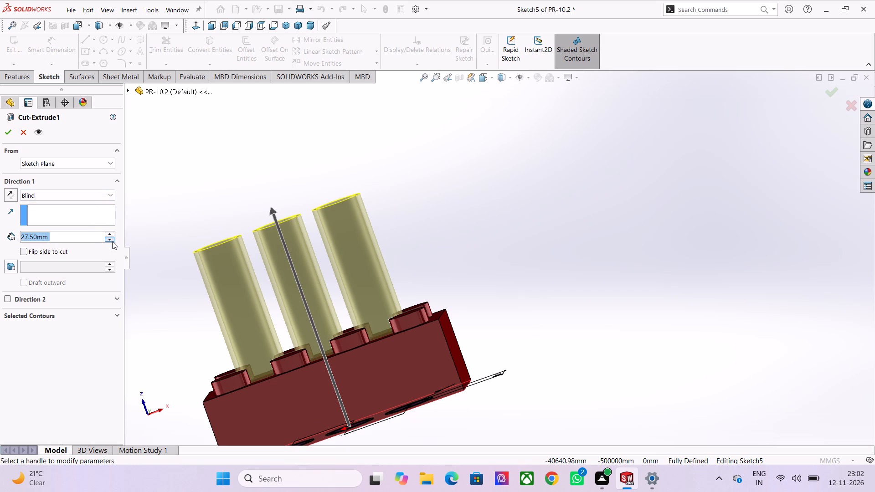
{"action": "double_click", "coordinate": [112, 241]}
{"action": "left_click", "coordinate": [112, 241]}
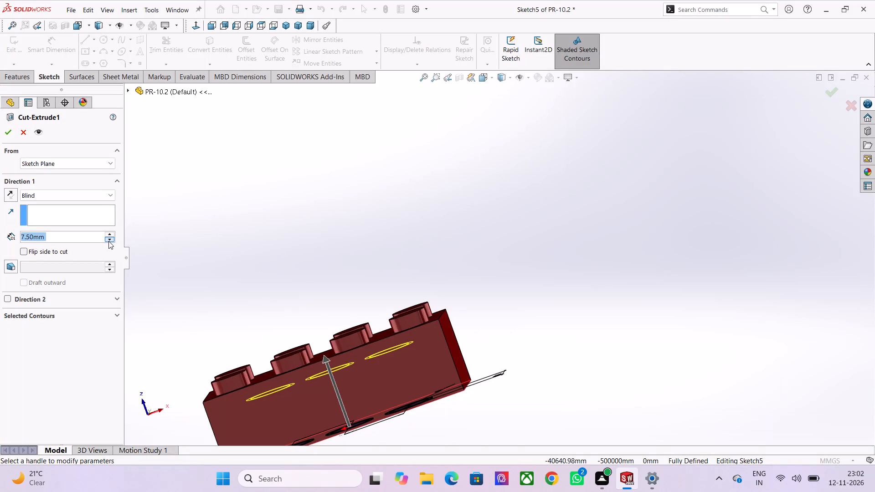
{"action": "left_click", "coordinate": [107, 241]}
Apply the ring cut with a Through All end condition and keep all resulting bodies.
{"action": "left_click", "coordinate": [87, 193]}
{"action": "left_click", "coordinate": [77, 214]}
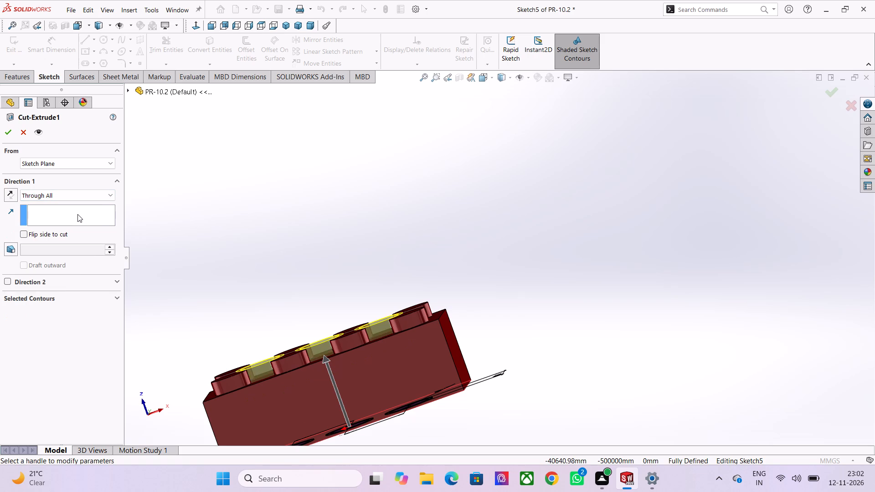
{"action": "scroll", "coordinate": [270, 240], "scroll_direction": "down", "scroll_amount": 1}
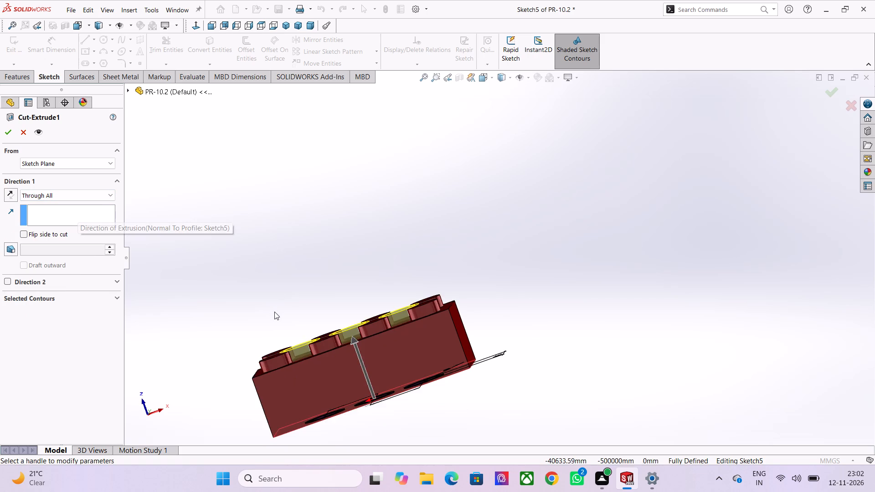
{"action": "scroll", "coordinate": [273, 317], "scroll_direction": "down", "scroll_amount": 2}
{"action": "middle_click_drag", "start_coordinate": [264, 314], "coordinate": [296, 427]}
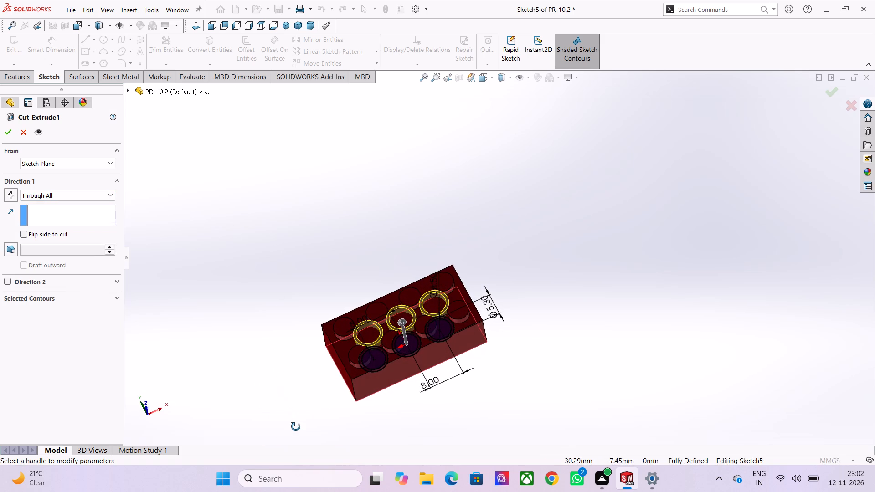
{"action": "middle_click_drag", "start_coordinate": [296, 427], "coordinate": [260, 338]}
{"action": "scroll", "coordinate": [425, 337], "scroll_direction": "up", "scroll_amount": 3}
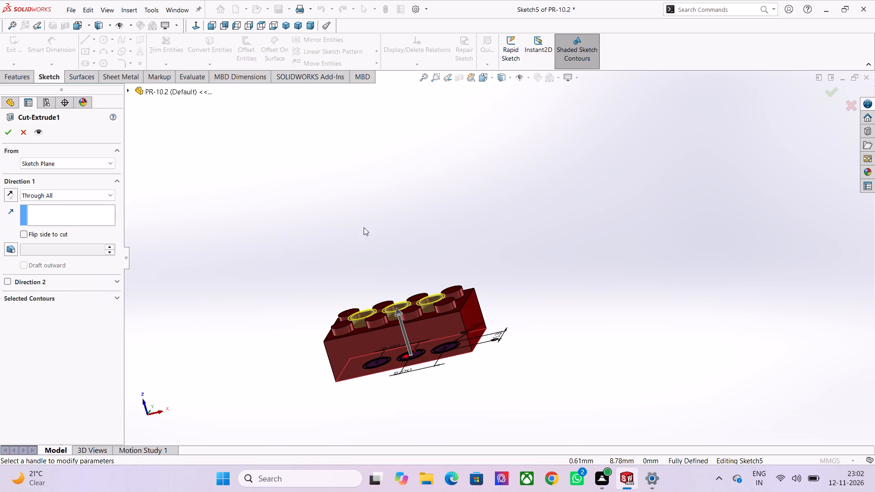
{"action": "scroll", "coordinate": [354, 232], "scroll_direction": "up", "scroll_amount": 3}
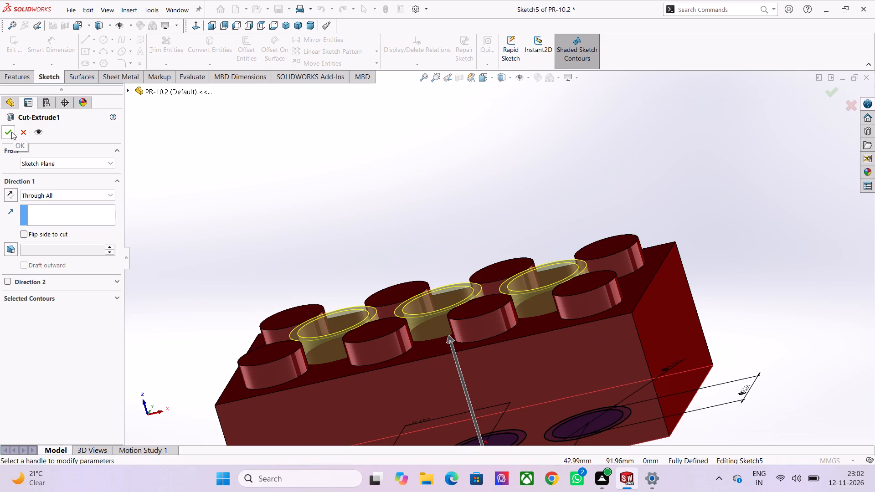
{"action": "left_click", "coordinate": [10, 132]}
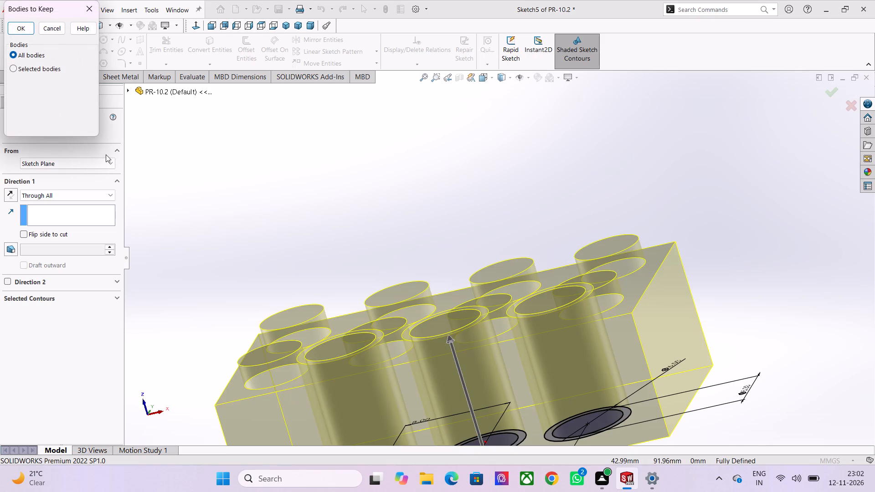
{"action": "scroll", "coordinate": [217, 168], "scroll_direction": "down", "scroll_amount": 2}
{"action": "scroll", "coordinate": [341, 306], "scroll_direction": "down", "scroll_amount": 2}
{"action": "left_click", "coordinate": [16, 29]}
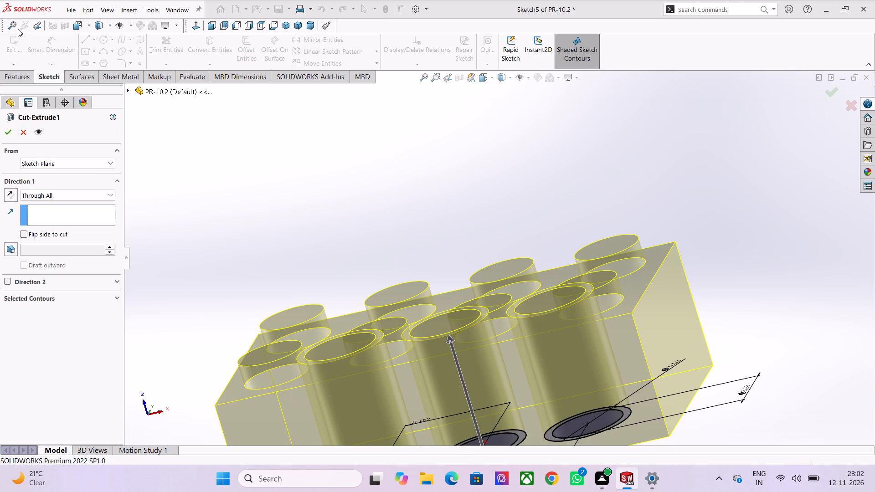
Examine the three ring cuts on the brick's studded top face and its underside.
{"action": "scroll", "coordinate": [269, 195], "scroll_direction": "down", "scroll_amount": 3}
{"action": "middle_click_drag", "start_coordinate": [350, 232], "coordinate": [375, 384]}
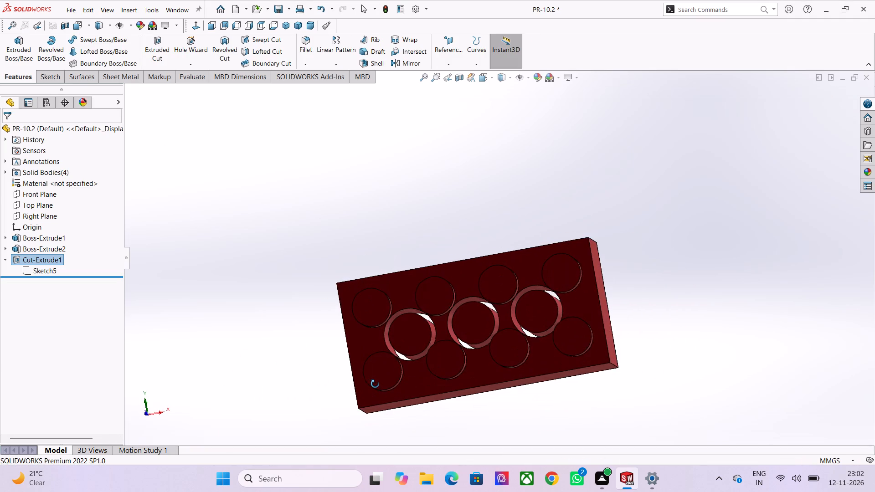
{"action": "middle_click_drag", "start_coordinate": [375, 384], "coordinate": [367, 368]}
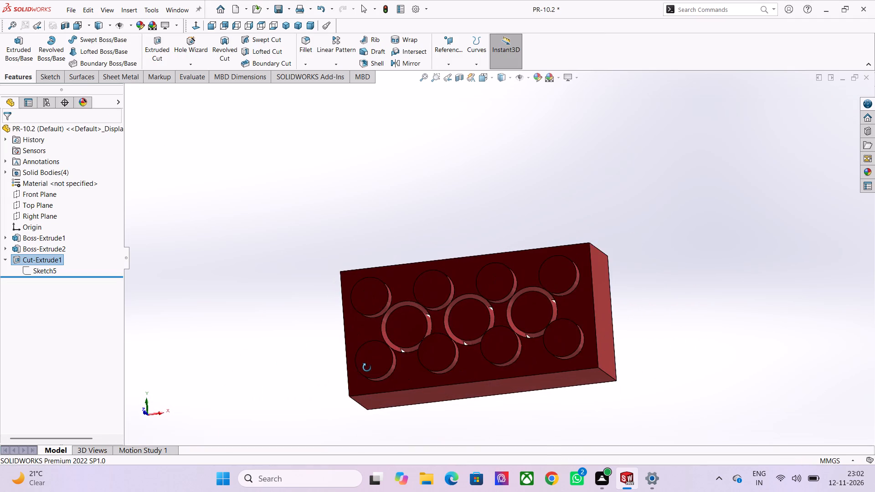
{"action": "middle_click_drag", "start_coordinate": [367, 368], "coordinate": [388, 293]}
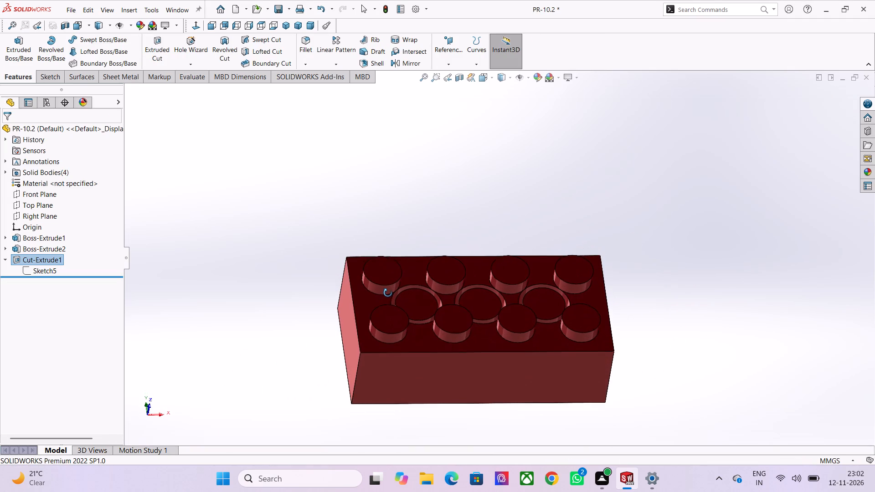
{"action": "middle_click_drag", "start_coordinate": [388, 293], "coordinate": [376, 267]}
{"action": "scroll", "coordinate": [373, 282], "scroll_direction": "down", "scroll_amount": 2}
{"action": "middle_click_drag", "start_coordinate": [411, 350], "coordinate": [425, 302]}
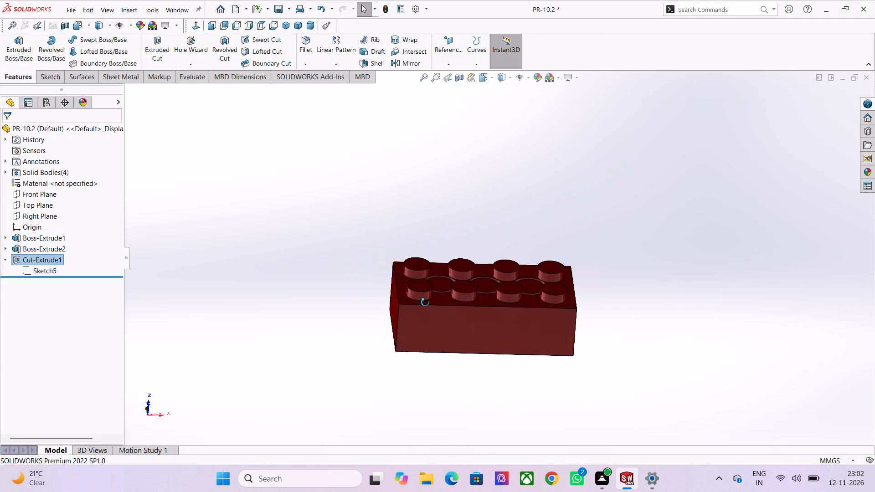
{"action": "middle_click_drag", "start_coordinate": [425, 302], "coordinate": [392, 33]}
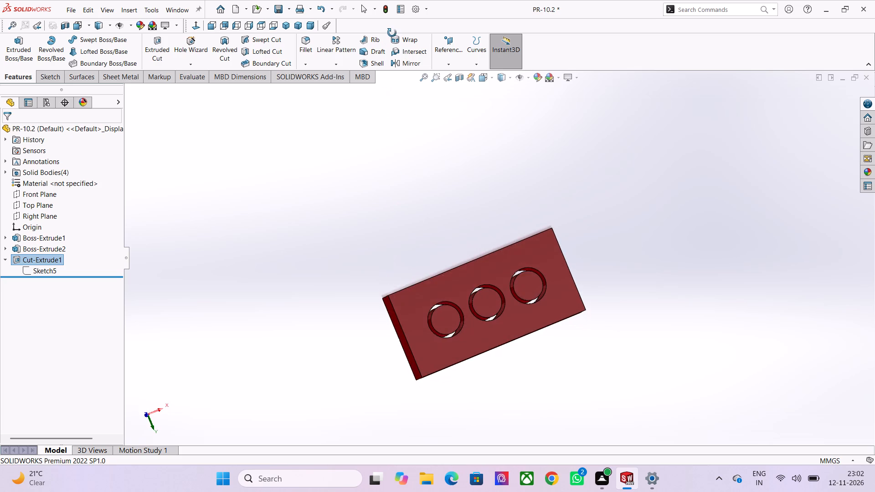
{"action": "middle_click_drag", "start_coordinate": [392, 33], "coordinate": [404, 162]}
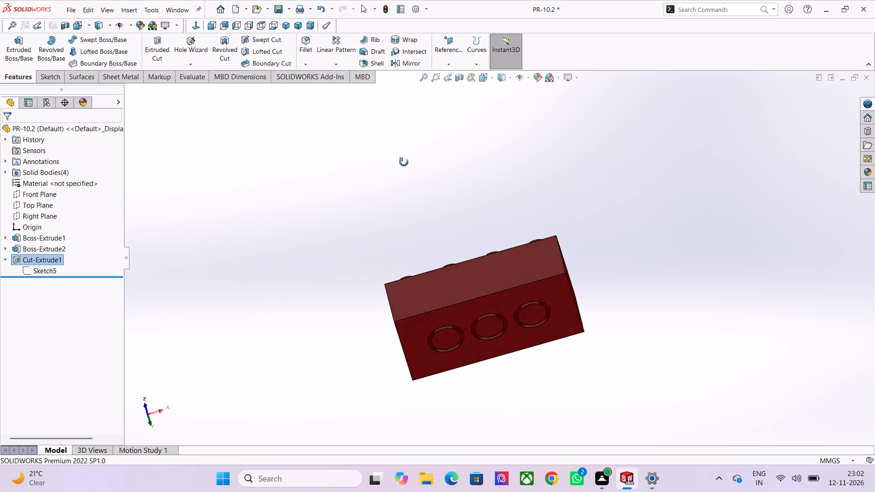
{"action": "middle_click_drag", "start_coordinate": [404, 162], "coordinate": [430, 232]}
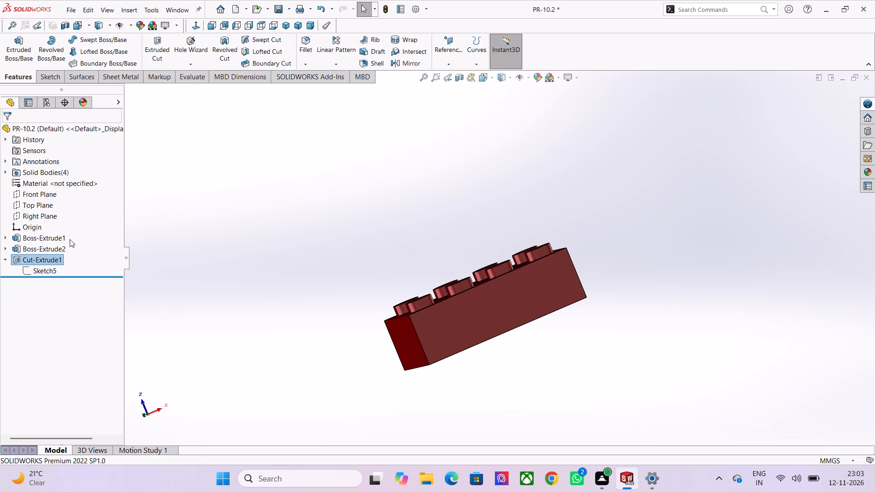
{"action": "scroll", "coordinate": [213, 263], "scroll_direction": "down", "scroll_amount": 1}
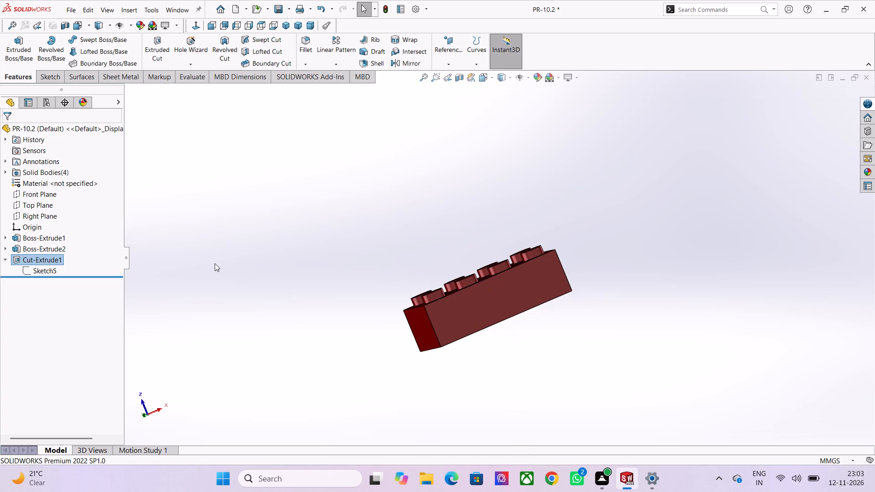
{"action": "middle_click_drag", "start_coordinate": [277, 284], "coordinate": [288, 269]}
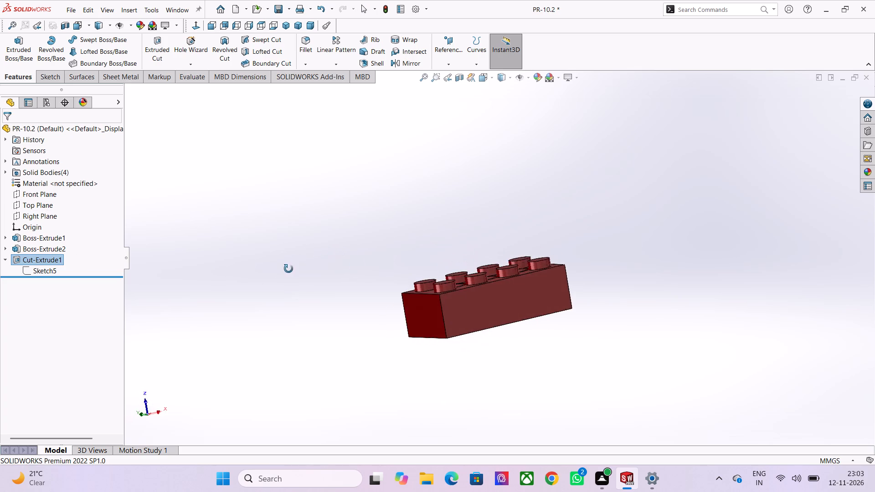
{"action": "middle_click_drag", "start_coordinate": [288, 269], "coordinate": [285, 272]}
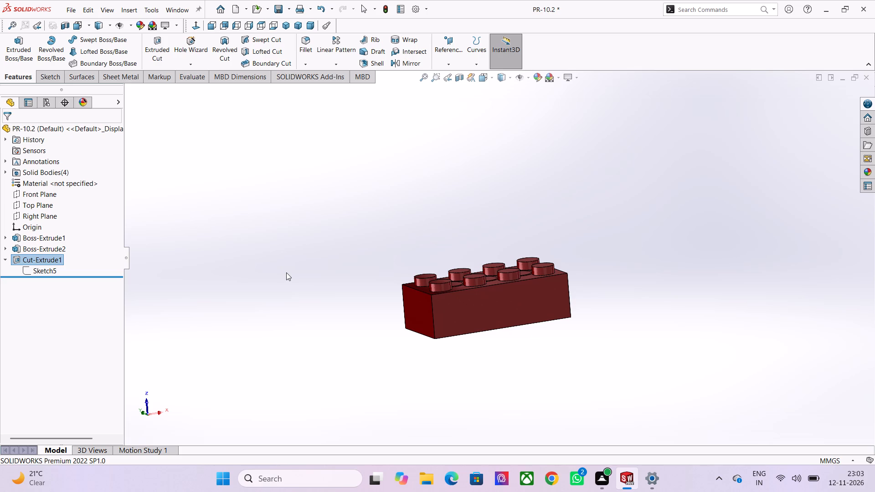
Section the brick along the Top Plane, inspect the ring cuts straight on and at an angle, and turn the section view off.
{"action": "left_click", "coordinate": [41, 203]}
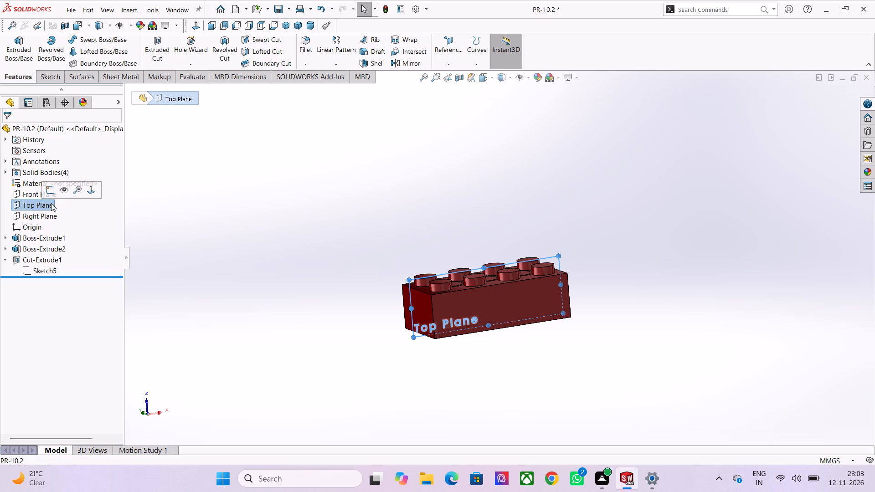
{"action": "left_click", "coordinate": [462, 80]}
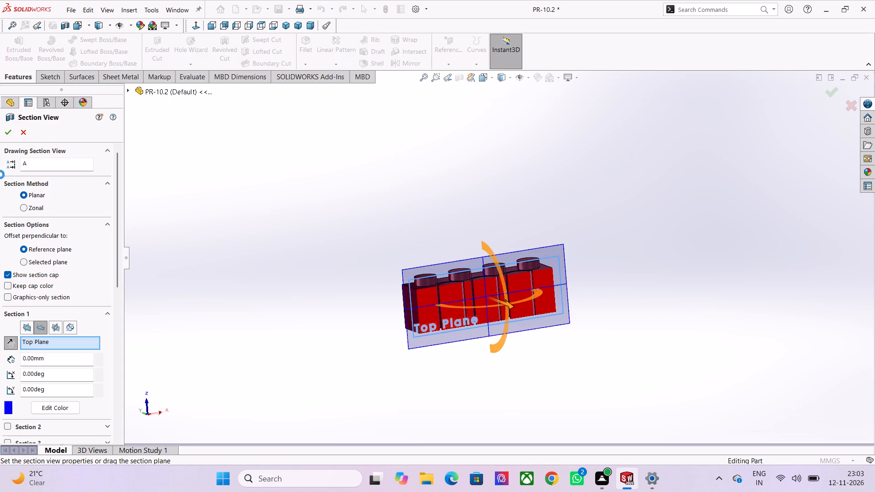
{"action": "left_click", "coordinate": [9, 131]}
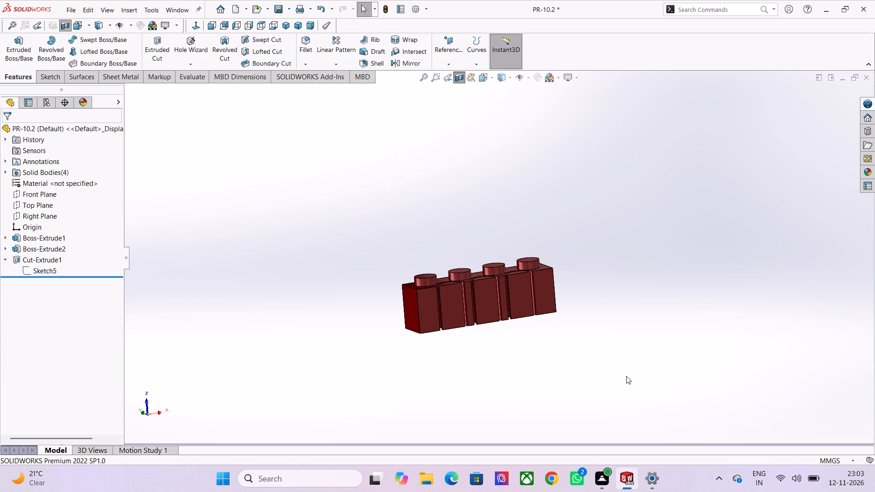
{"action": "middle_click_drag", "start_coordinate": [626, 376], "coordinate": [563, 400]}
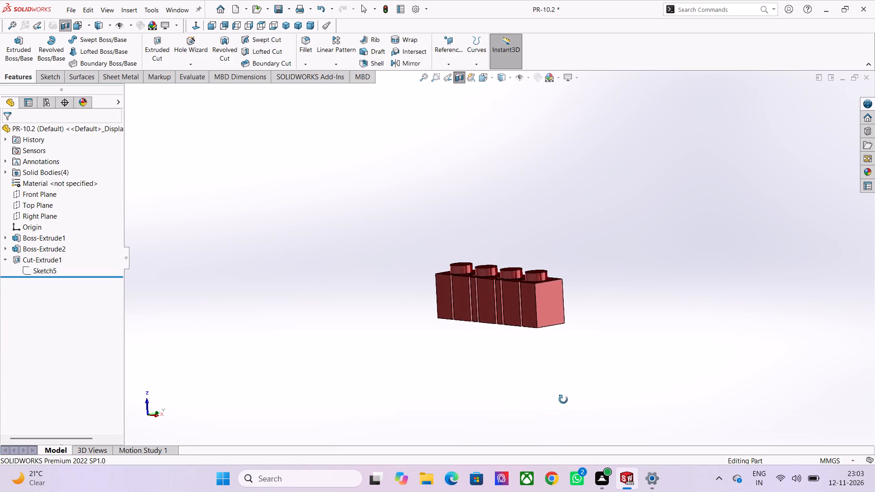
{"action": "middle_click_drag", "start_coordinate": [563, 400], "coordinate": [585, 392]}
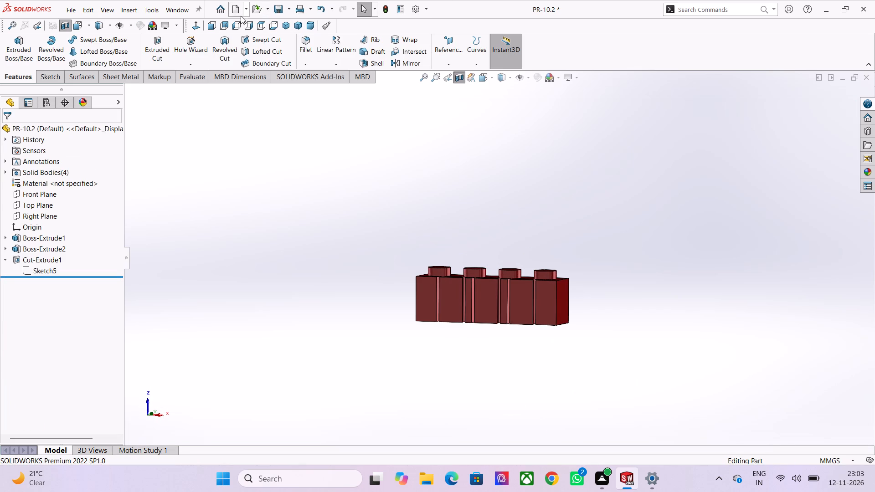
{"action": "left_click", "coordinate": [199, 24]}
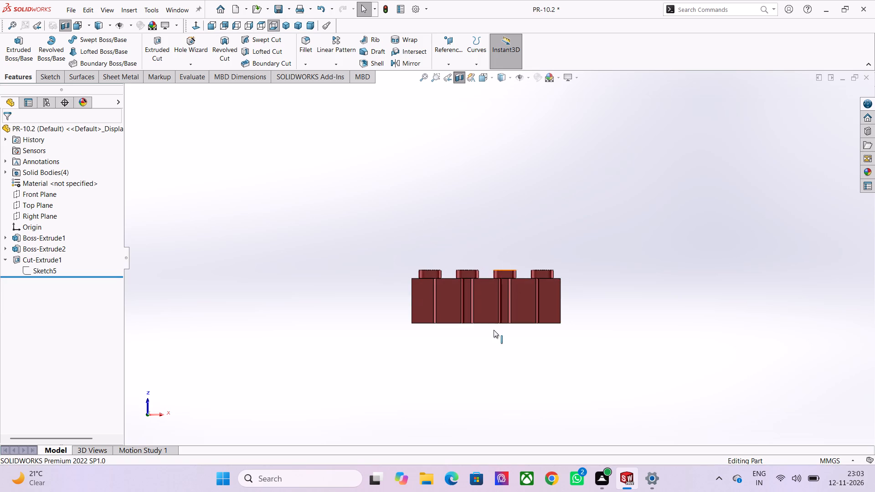
{"action": "scroll", "coordinate": [485, 363], "scroll_direction": "up", "scroll_amount": 3}
{"action": "scroll", "coordinate": [490, 283], "scroll_direction": "up", "scroll_amount": 3}
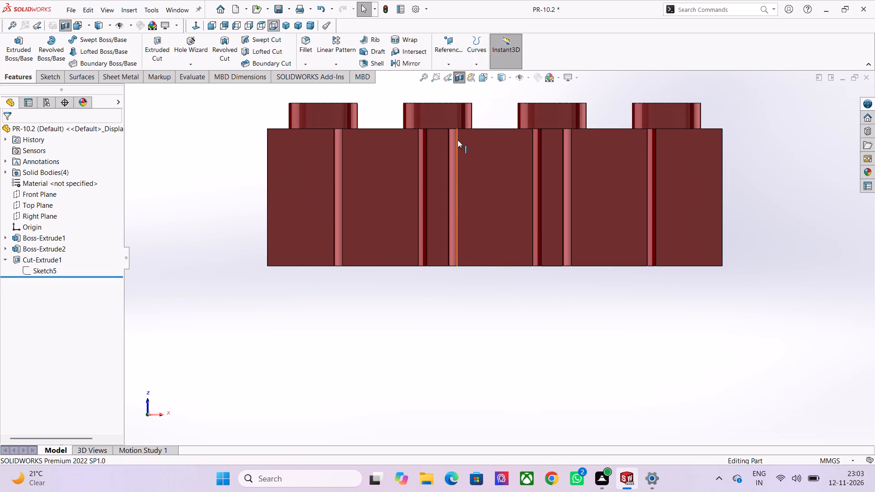
{"action": "scroll", "coordinate": [445, 133], "scroll_direction": "up", "scroll_amount": 2}
{"action": "scroll", "coordinate": [451, 136], "scroll_direction": "down", "scroll_amount": 3}
{"action": "middle_click_drag", "start_coordinate": [451, 136], "coordinate": [452, 215]}
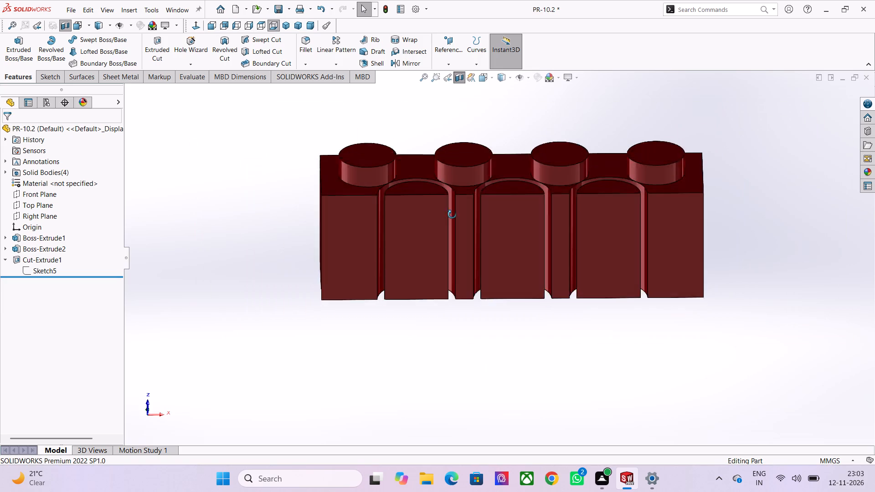
{"action": "middle_click_drag", "start_coordinate": [452, 215], "coordinate": [448, 208]}
{"action": "scroll", "coordinate": [453, 221], "scroll_direction": "down", "scroll_amount": 1}
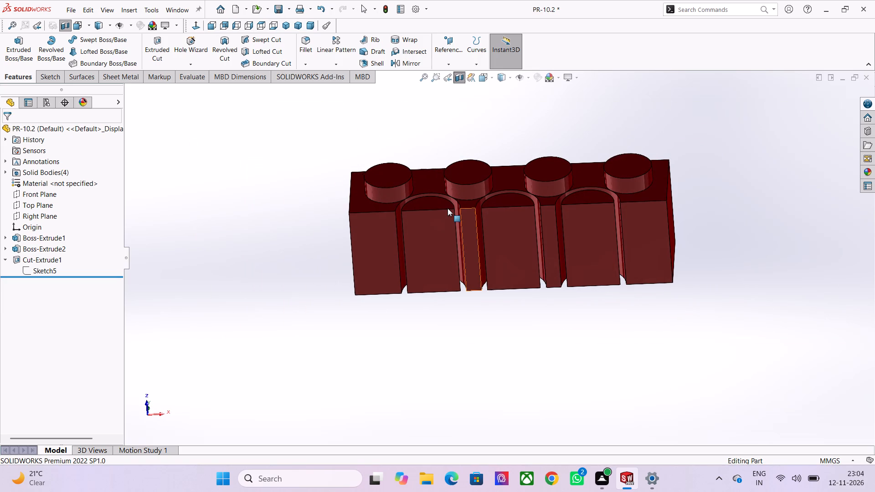
{"action": "left_click", "coordinate": [458, 78]}
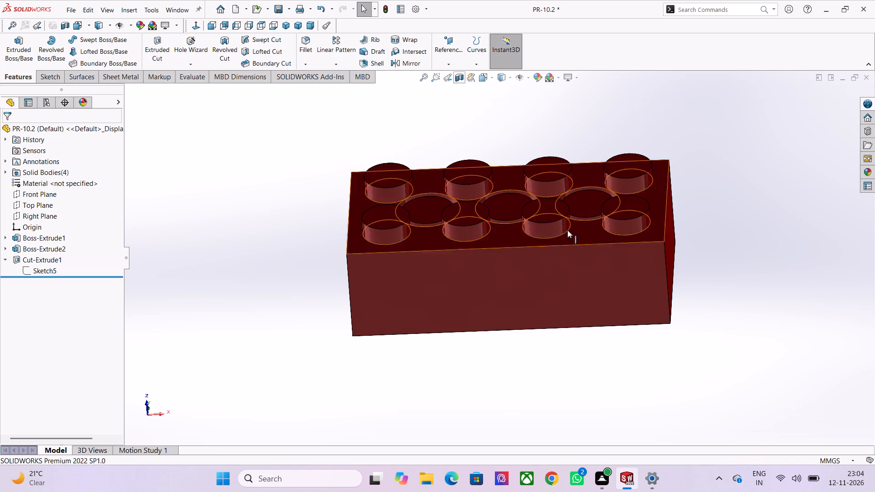
Examine the whole brick from its studded top, its sides and its underside.
{"action": "scroll", "coordinate": [568, 232], "scroll_direction": "down", "scroll_amount": 3}
{"action": "middle_click_drag", "start_coordinate": [541, 161], "coordinate": [525, 242]}
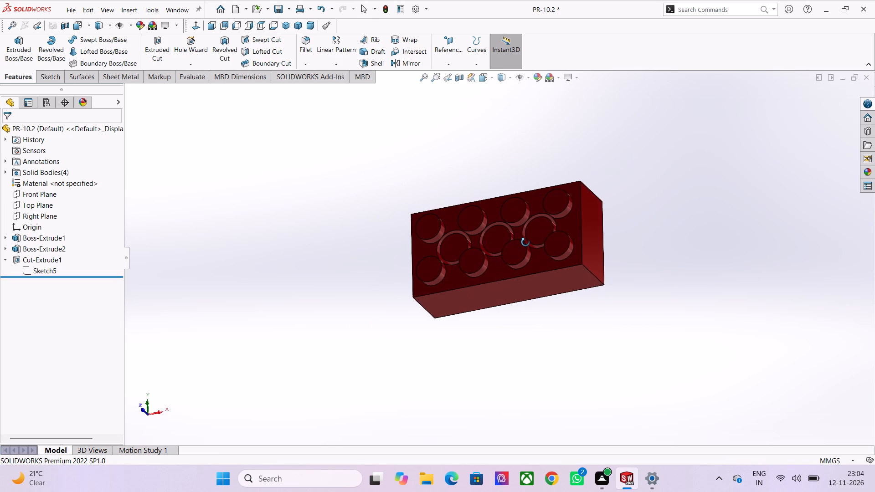
{"action": "middle_click_drag", "start_coordinate": [525, 242], "coordinate": [529, 160]}
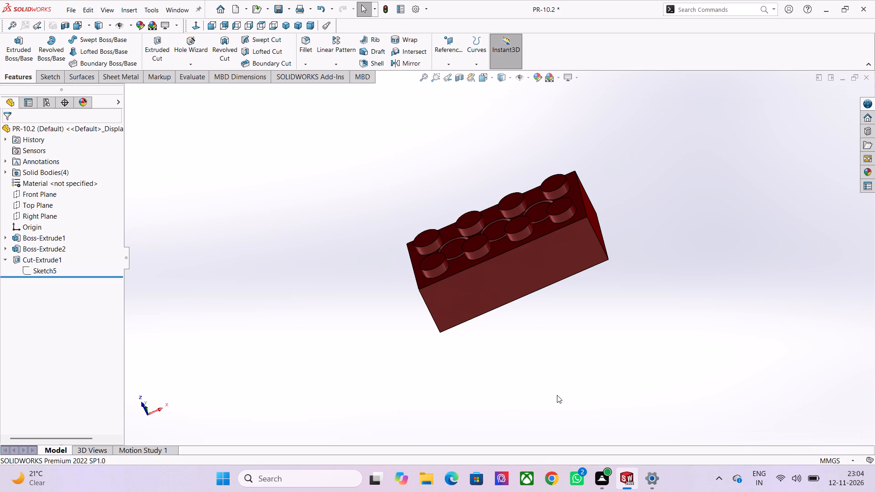
{"action": "middle_click_drag", "start_coordinate": [555, 395], "coordinate": [575, 350]}
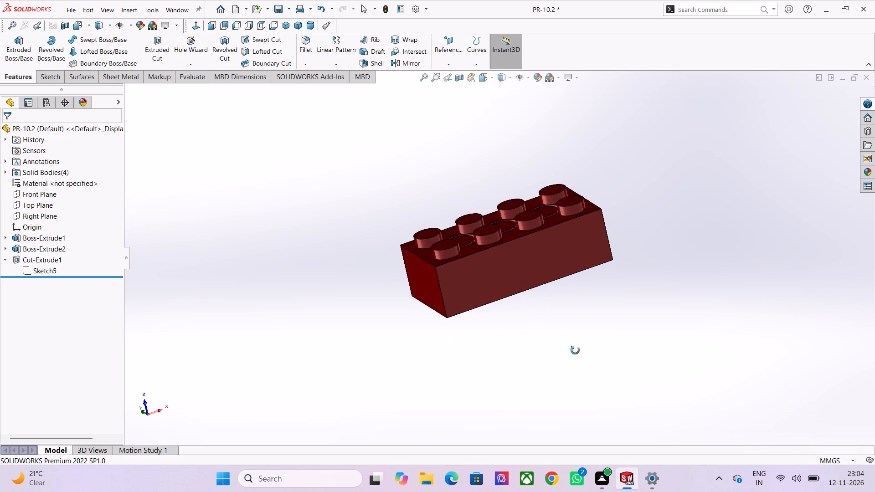
{"action": "middle_click_drag", "start_coordinate": [575, 350], "coordinate": [575, 350]}
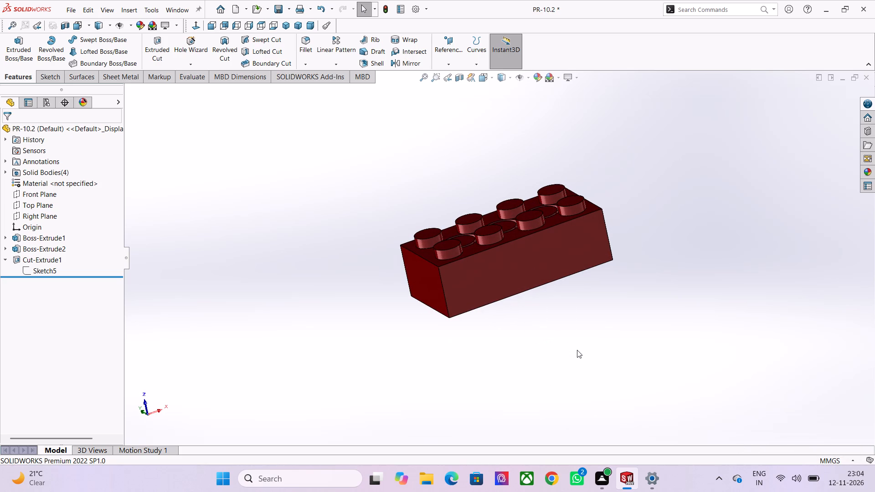
{"action": "scroll", "coordinate": [579, 350], "scroll_direction": "down", "scroll_amount": 1}
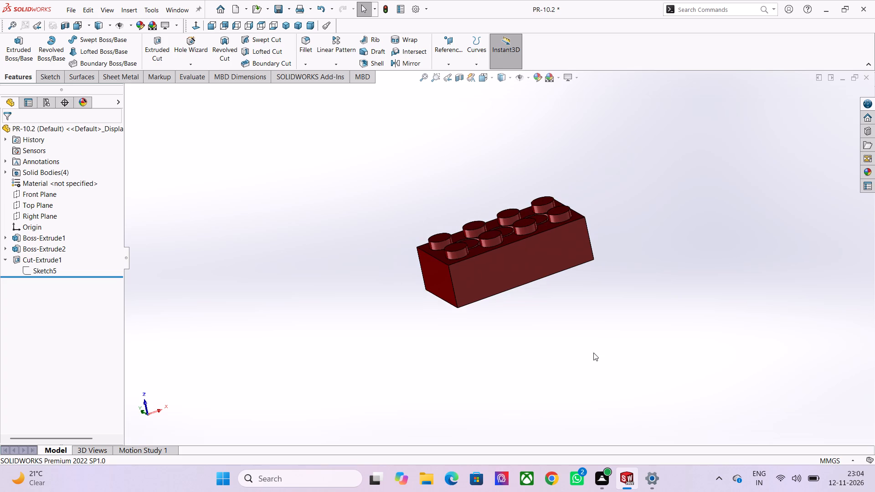
{"action": "middle_click_drag", "start_coordinate": [611, 369], "coordinate": [527, 364]}
{"action": "middle_click", "coordinate": [527, 364]}
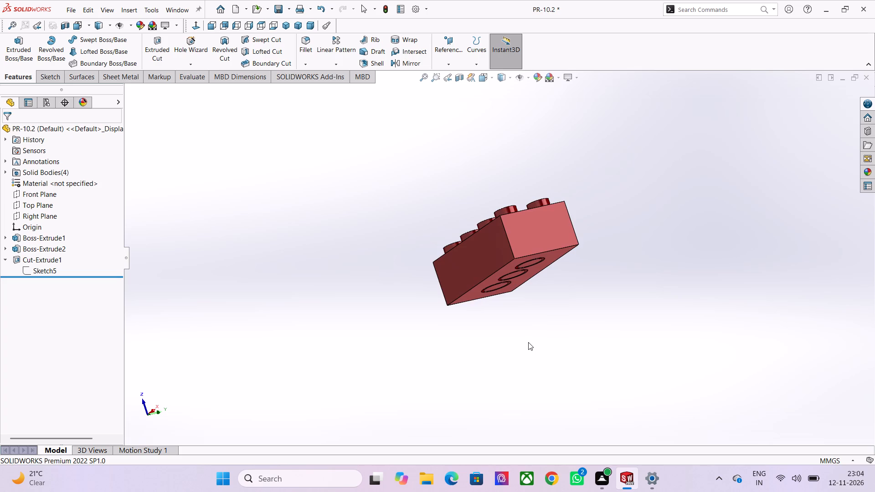
Examine the brick from its long and short sides, its studded top and the three rings on its underside.
{"action": "scroll", "coordinate": [530, 342], "scroll_direction": "down", "scroll_amount": 1}
{"action": "middle_click_drag", "start_coordinate": [533, 336], "coordinate": [567, 335]}
{"action": "scroll", "coordinate": [511, 302], "scroll_direction": "up", "scroll_amount": 3}
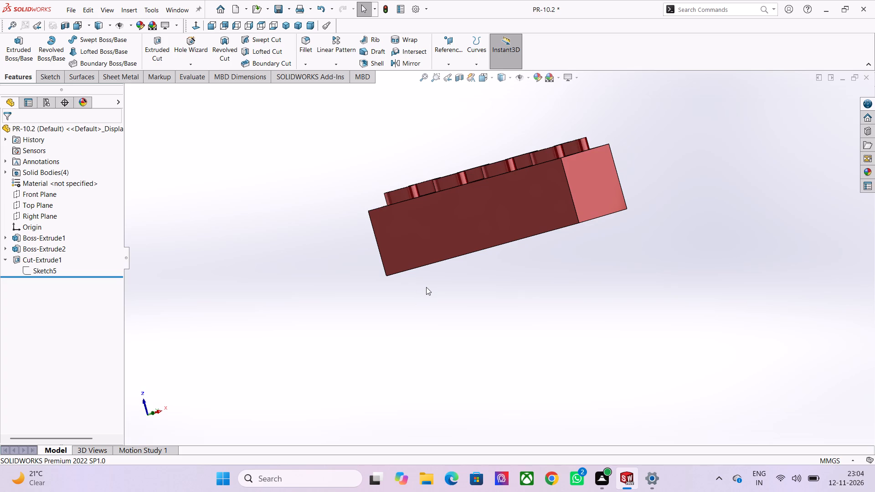
{"action": "middle_click_drag", "start_coordinate": [483, 299], "coordinate": [546, 363]}
{"action": "middle_click_drag", "start_coordinate": [546, 363], "coordinate": [468, 343]}
{"action": "middle_click_drag", "start_coordinate": [470, 358], "coordinate": [576, 345]}
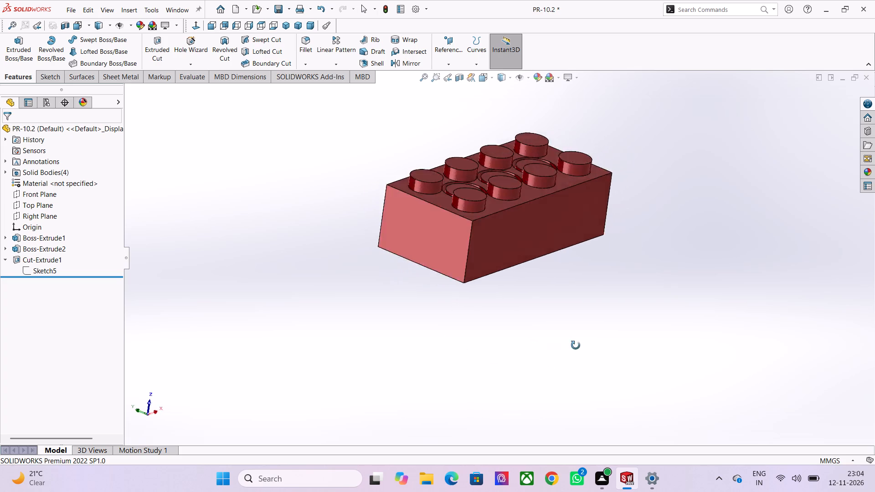
{"action": "middle_click_drag", "start_coordinate": [576, 345], "coordinate": [560, 271]}
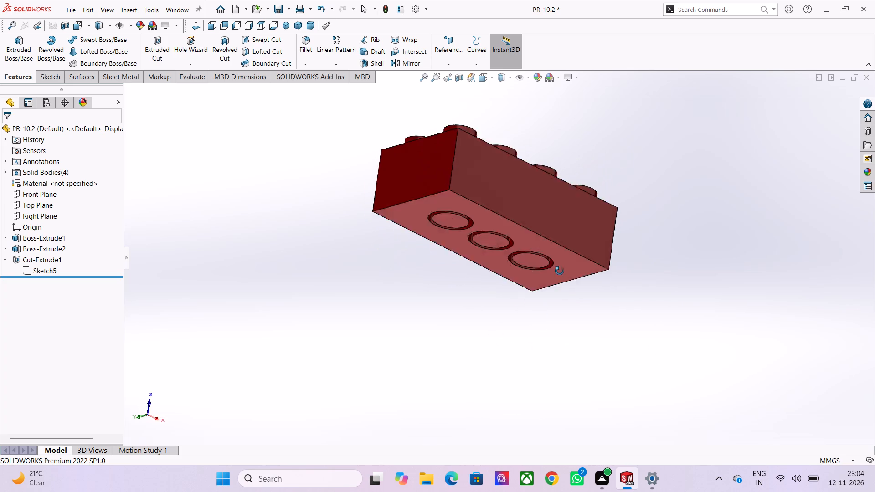
{"action": "middle_click_drag", "start_coordinate": [560, 271], "coordinate": [529, 434]}
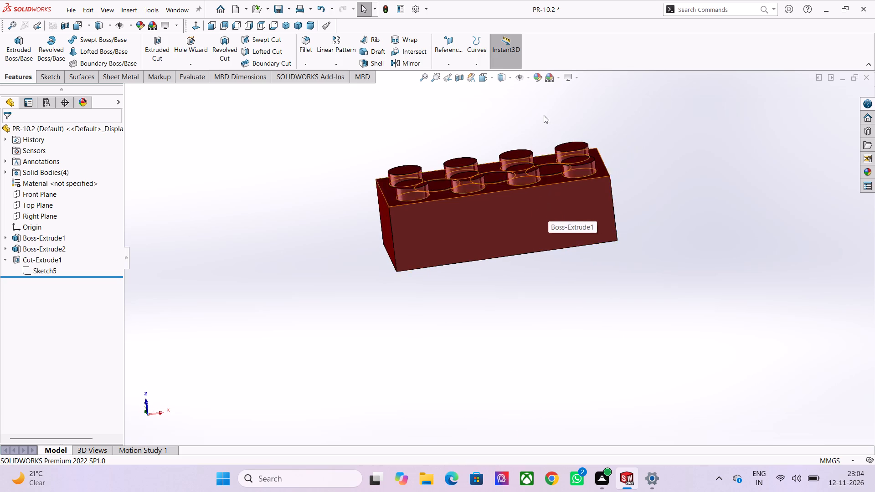
Examine the eight studs and the ring cuts between them on the brick's top face, close up and from several angles.
{"action": "scroll", "coordinate": [544, 118], "scroll_direction": "down", "scroll_amount": 2}
{"action": "scroll", "coordinate": [512, 201], "scroll_direction": "up", "scroll_amount": 6}
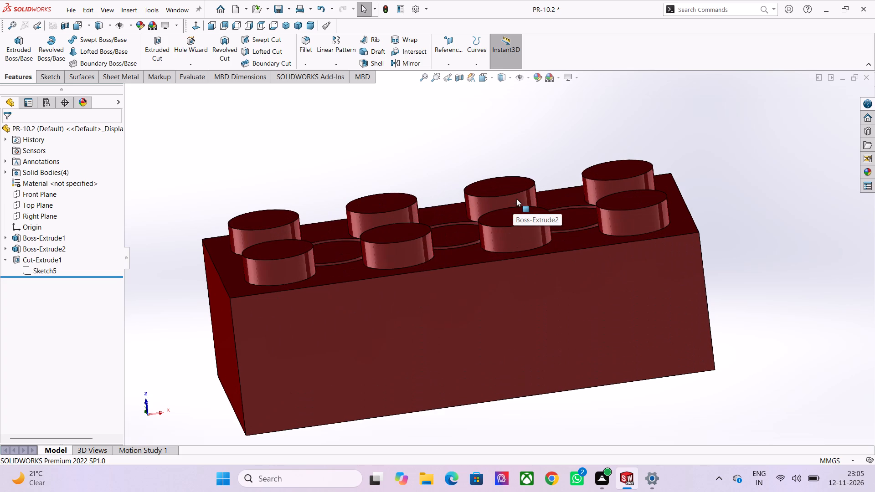
{"action": "scroll", "coordinate": [526, 227], "scroll_direction": "down", "scroll_amount": 2}
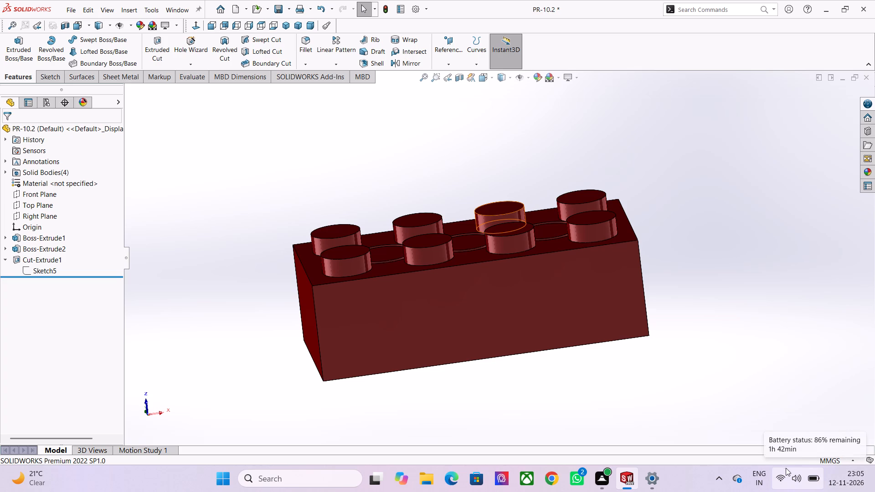
{"action": "scroll", "coordinate": [522, 334], "scroll_direction": "down", "scroll_amount": 2}
{"action": "middle_click_drag", "start_coordinate": [531, 375], "coordinate": [482, 335]}
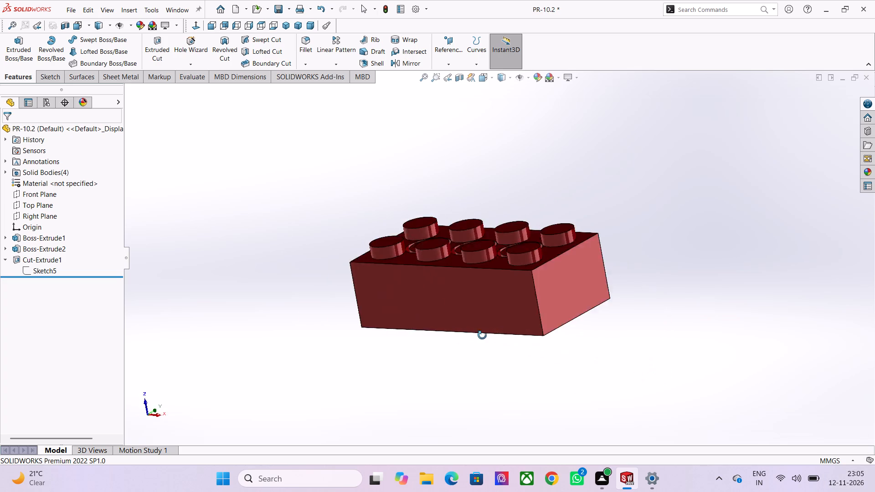
{"action": "middle_click_drag", "start_coordinate": [482, 335], "coordinate": [515, 377]}
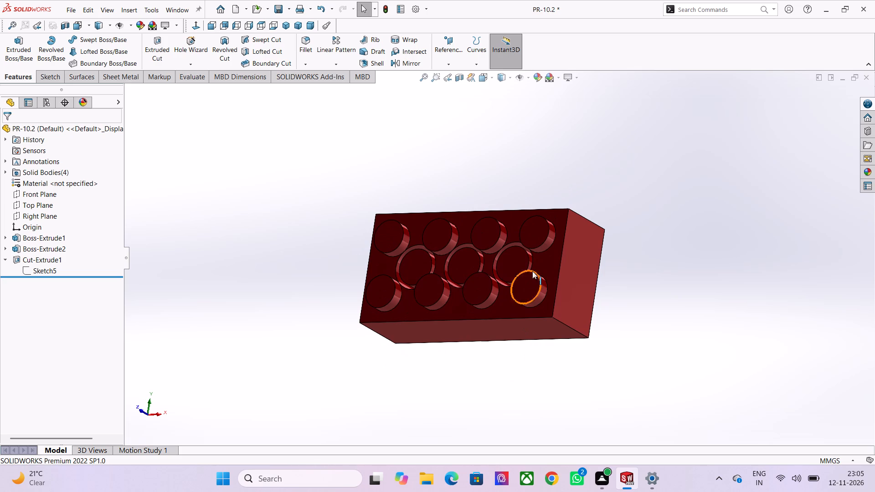
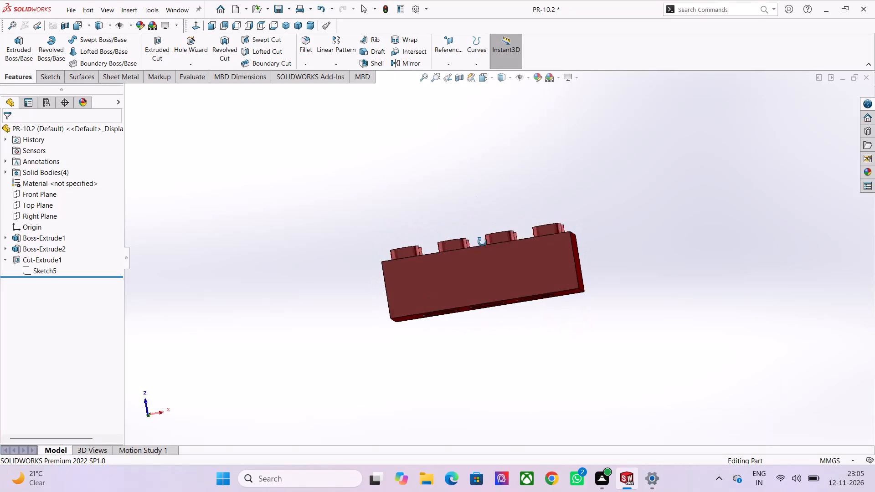
Edit the ring cut to end Blind at 7.5 mm in Direction 1, with Direction 2 enabled as Through All.
{"action": "left_click", "coordinate": [47, 261]}
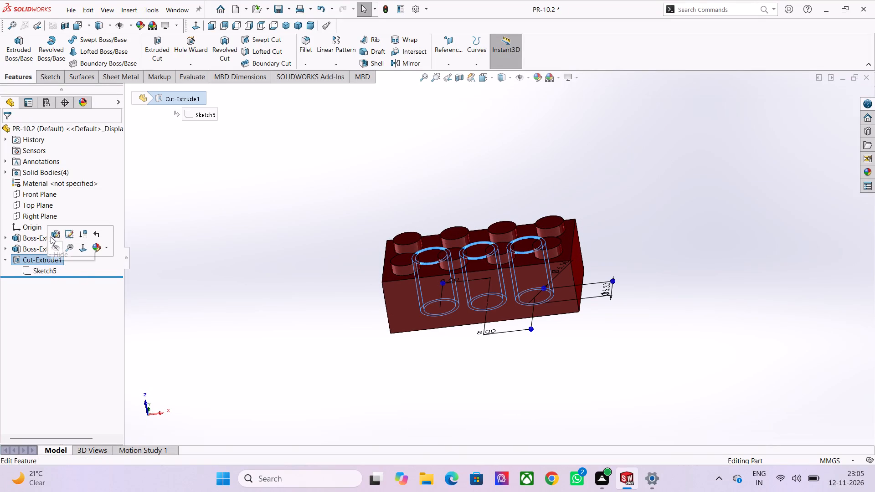
{"action": "left_click", "coordinate": [51, 236]}
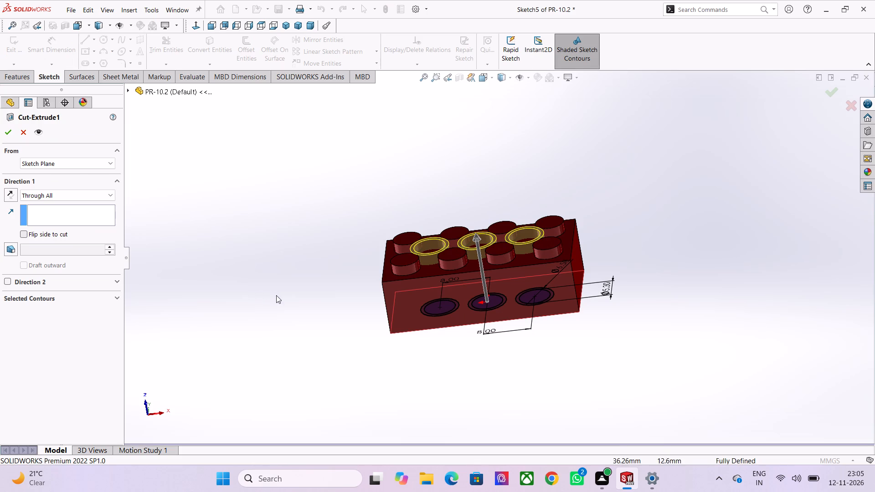
{"action": "left_click", "coordinate": [98, 196]}
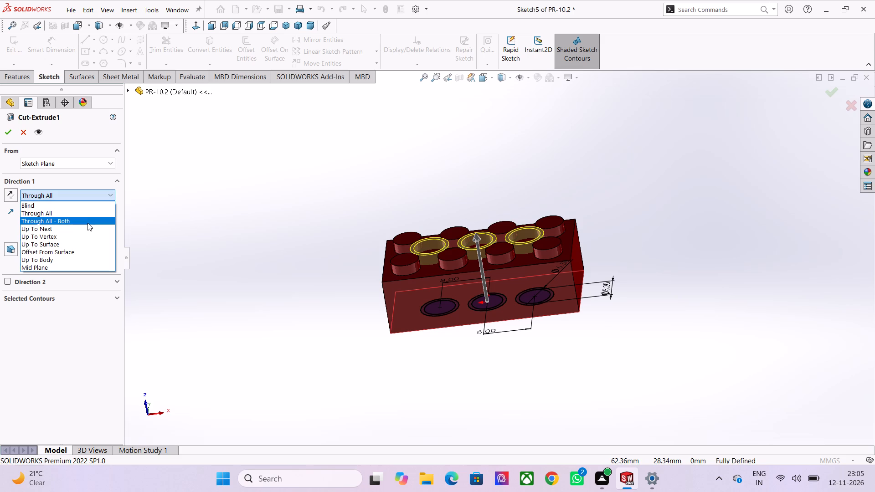
{"action": "left_click", "coordinate": [87, 223]}
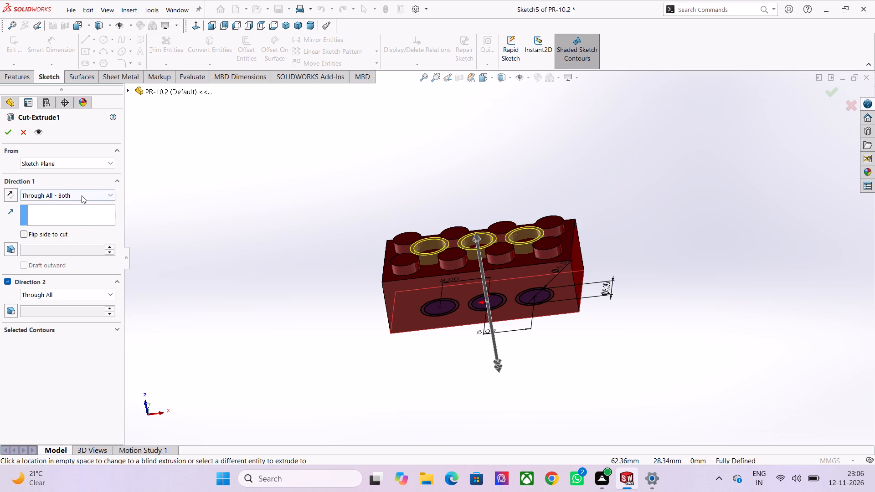
{"action": "left_click", "coordinate": [82, 195]}
{"action": "left_click", "coordinate": [81, 231]}
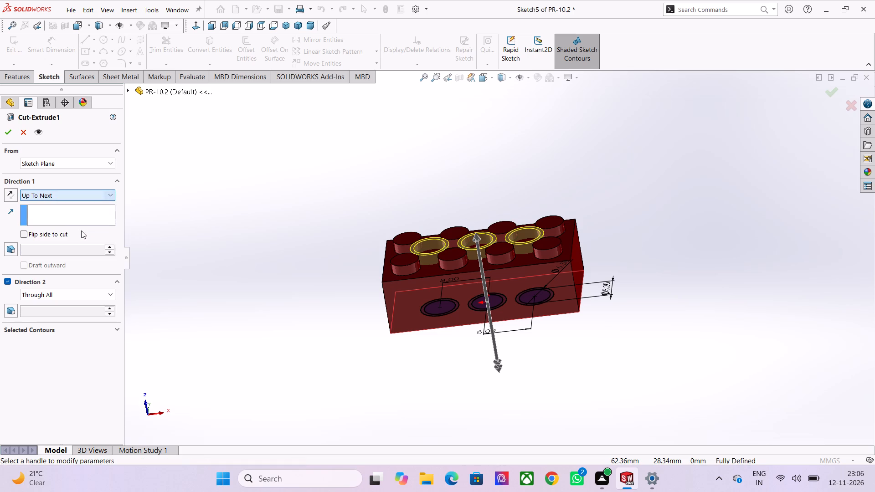
{"action": "left_click", "coordinate": [79, 199]}
{"action": "left_click", "coordinate": [72, 206]}
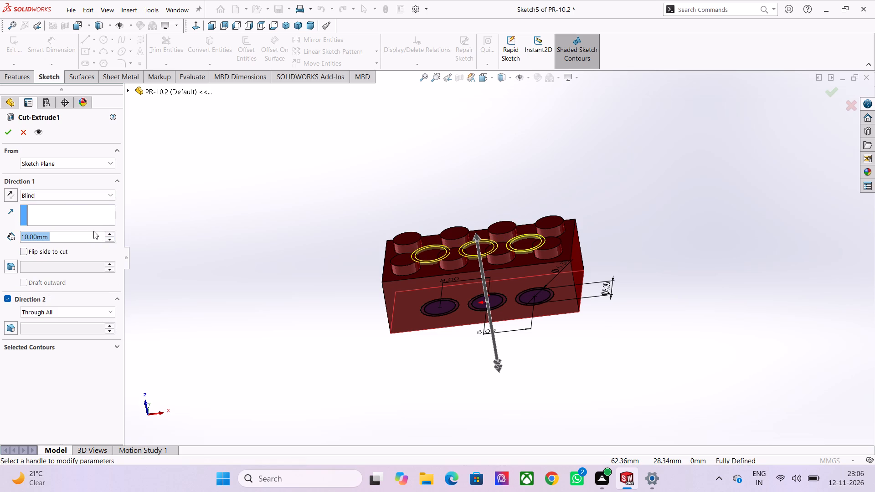
{"action": "type", "text": "7.5"}
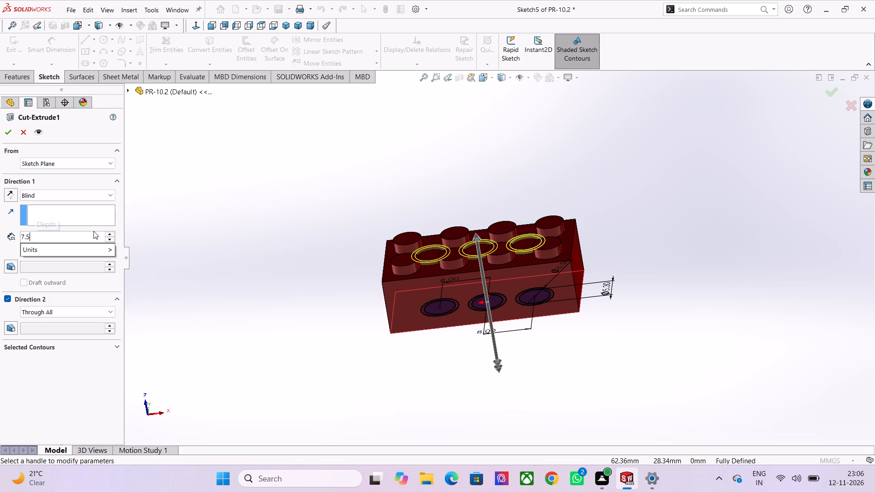
{"action": "key", "text": "Return"}
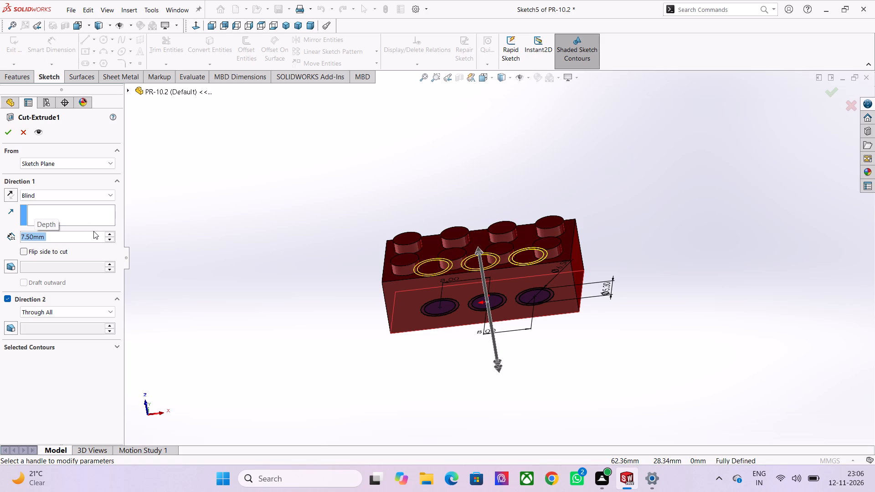
Examine the preview of the three ring cuts from the brick's long side, at an angle and from below.
{"action": "middle_click_drag", "start_coordinate": [331, 388], "coordinate": [367, 323]}
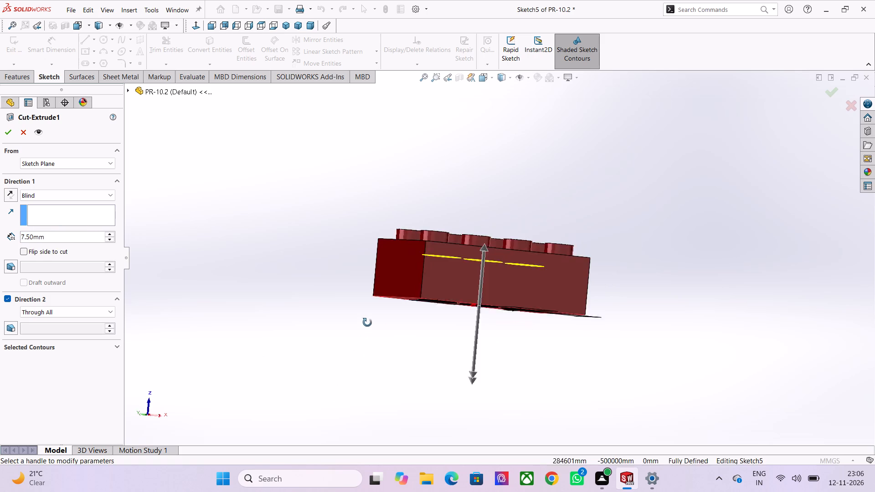
{"action": "middle_click_drag", "start_coordinate": [367, 323], "coordinate": [323, 334]}
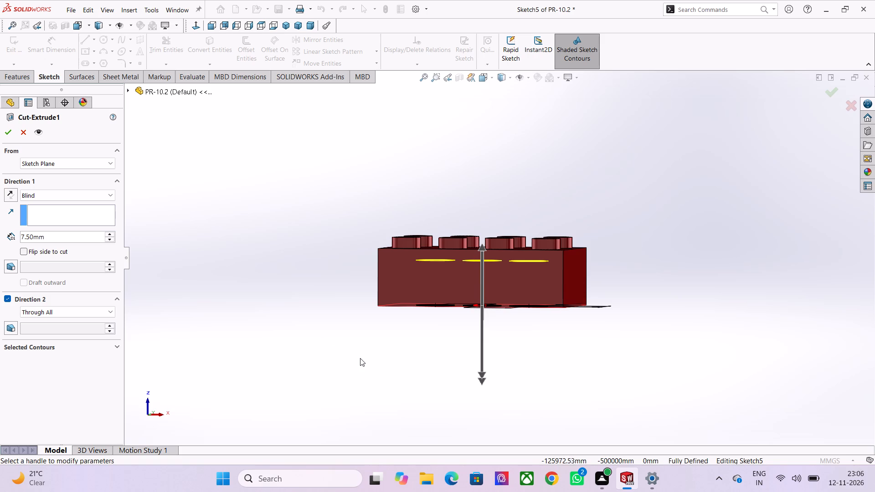
{"action": "middle_click_drag", "start_coordinate": [402, 339], "coordinate": [385, 394]}
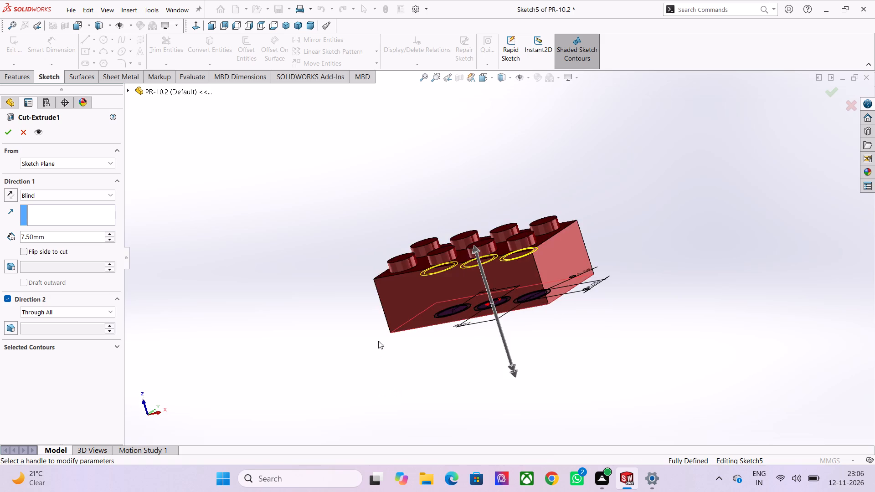
{"action": "middle_click_drag", "start_coordinate": [385, 326], "coordinate": [388, 360]}
{"action": "scroll", "coordinate": [414, 354], "scroll_direction": "up", "scroll_amount": 1}
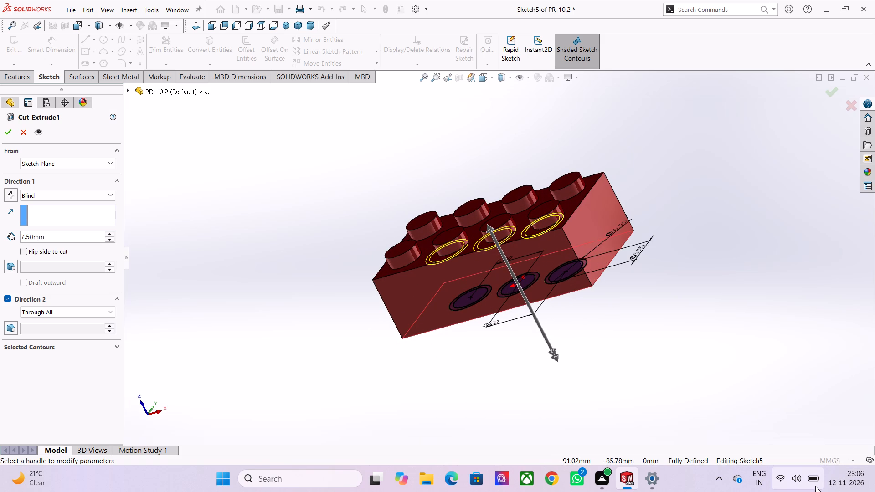
{"action": "middle_click_drag", "start_coordinate": [466, 354], "coordinate": [510, 368]}
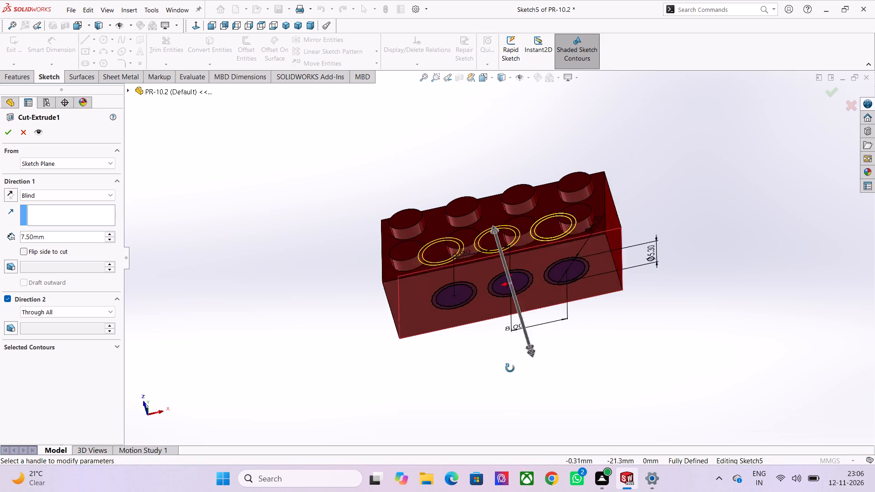
{"action": "middle_click_drag", "start_coordinate": [510, 368], "coordinate": [453, 292]}
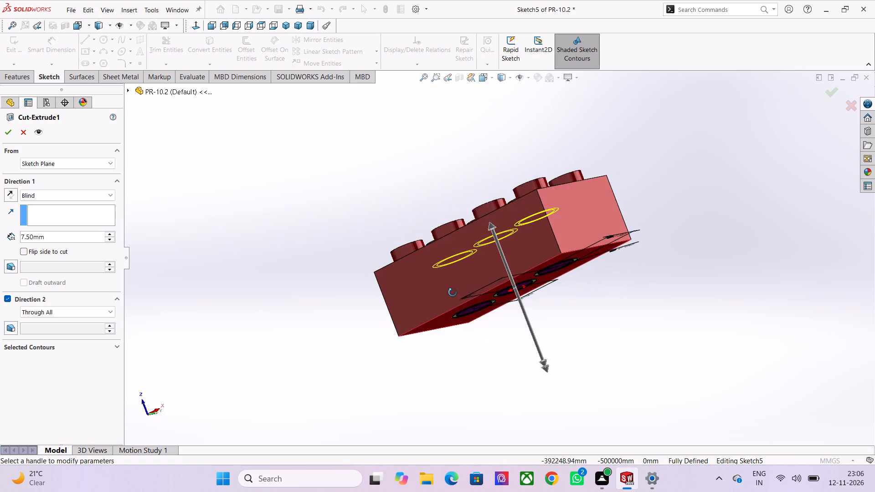
{"action": "middle_click_drag", "start_coordinate": [453, 292], "coordinate": [491, 314]}
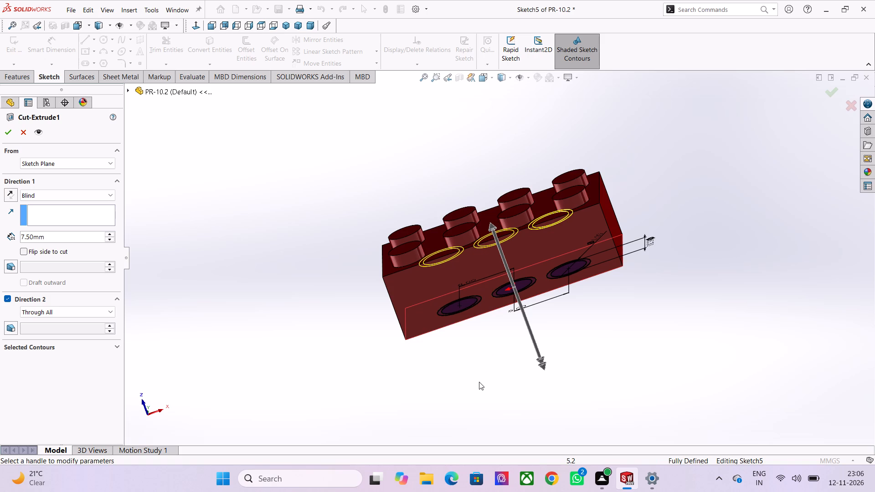
{"action": "scroll", "coordinate": [479, 381], "scroll_direction": "down", "scroll_amount": 1}
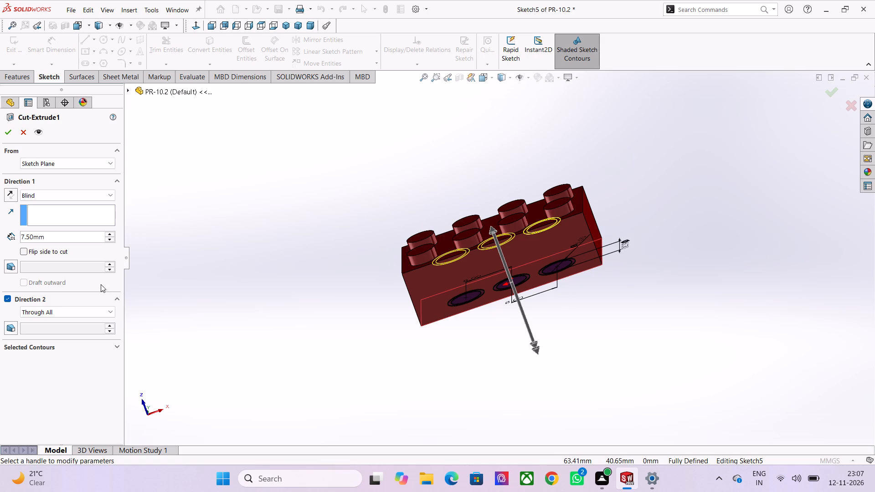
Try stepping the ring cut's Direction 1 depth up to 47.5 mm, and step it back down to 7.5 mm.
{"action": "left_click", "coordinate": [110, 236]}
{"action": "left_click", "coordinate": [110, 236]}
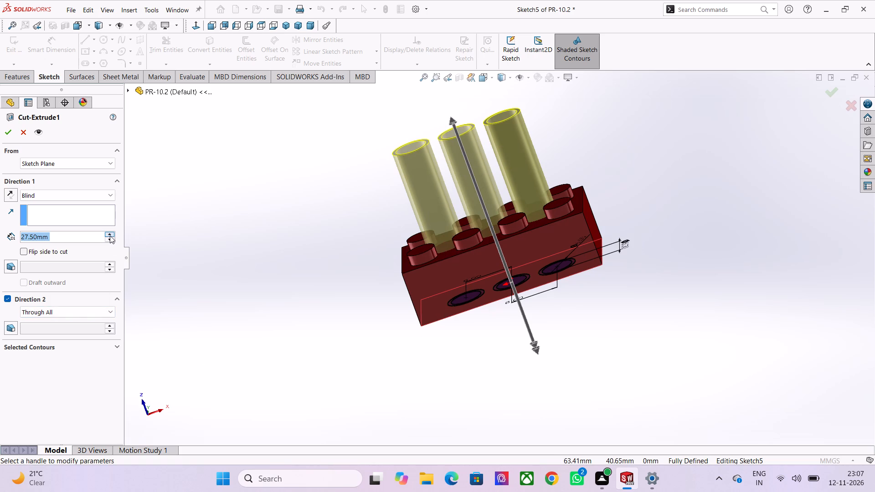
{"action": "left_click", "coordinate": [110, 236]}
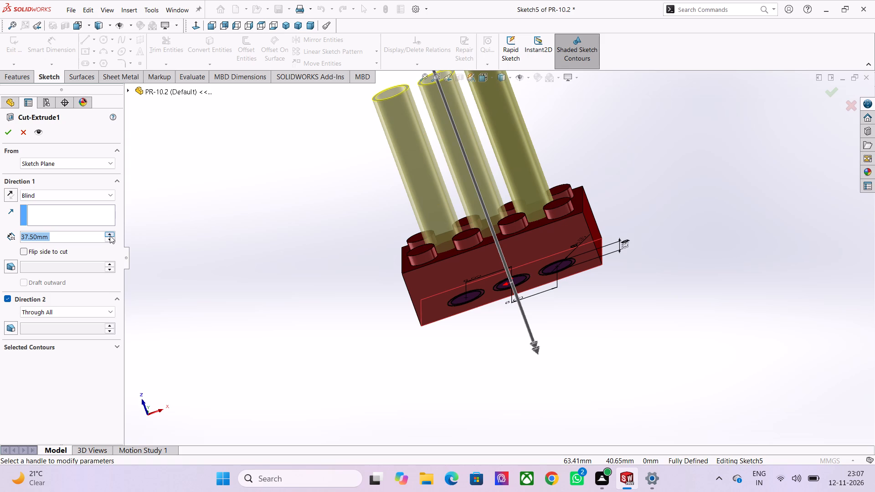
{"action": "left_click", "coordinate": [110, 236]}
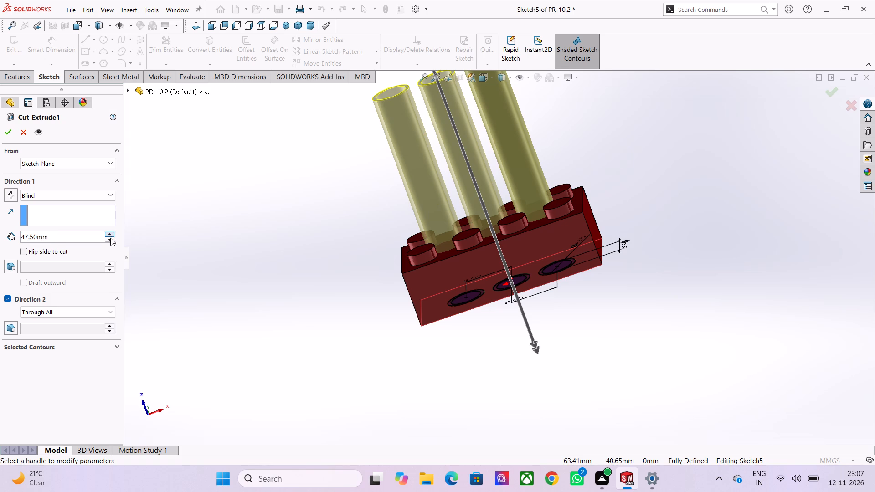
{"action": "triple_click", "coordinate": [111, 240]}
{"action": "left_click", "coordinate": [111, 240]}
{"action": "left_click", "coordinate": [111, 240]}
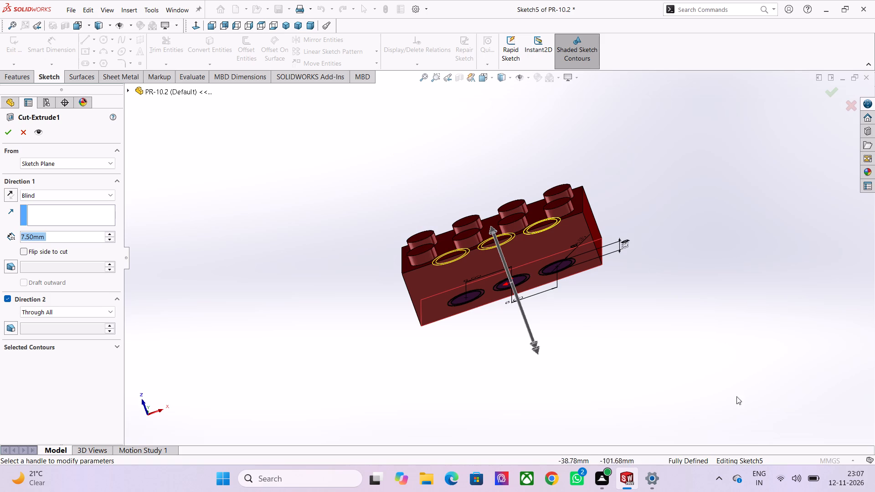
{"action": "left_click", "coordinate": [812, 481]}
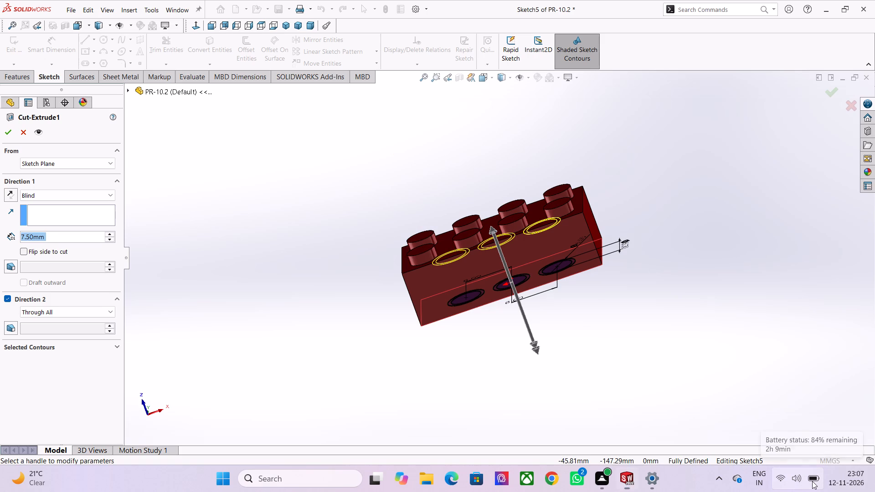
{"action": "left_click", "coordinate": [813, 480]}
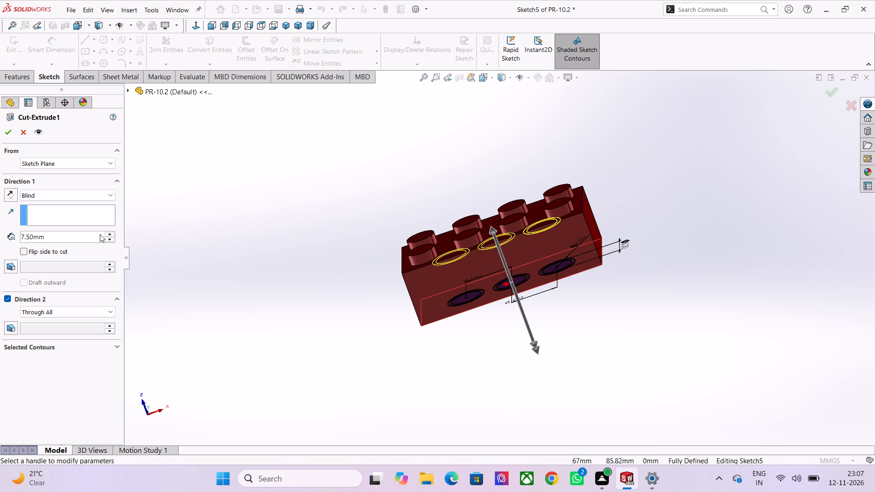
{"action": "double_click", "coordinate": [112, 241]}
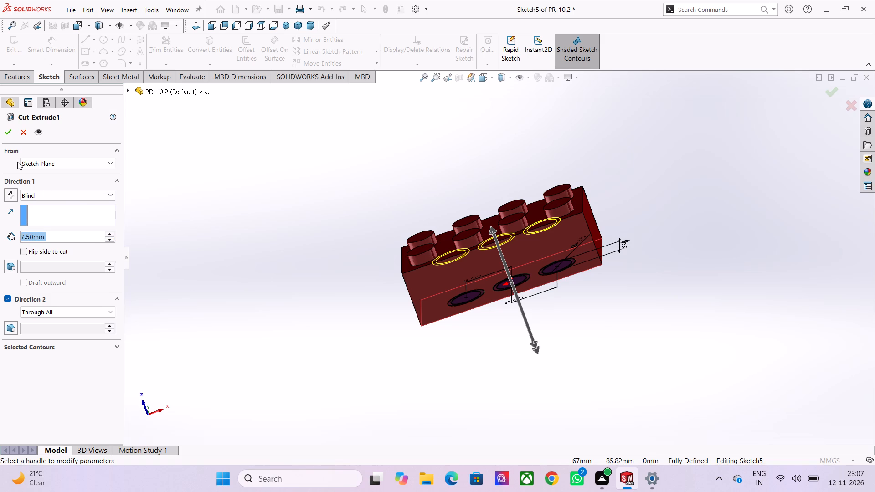
Apply the edited ring cut and check the brick's underside, studded top and sides.
{"action": "left_click", "coordinate": [7, 131]}
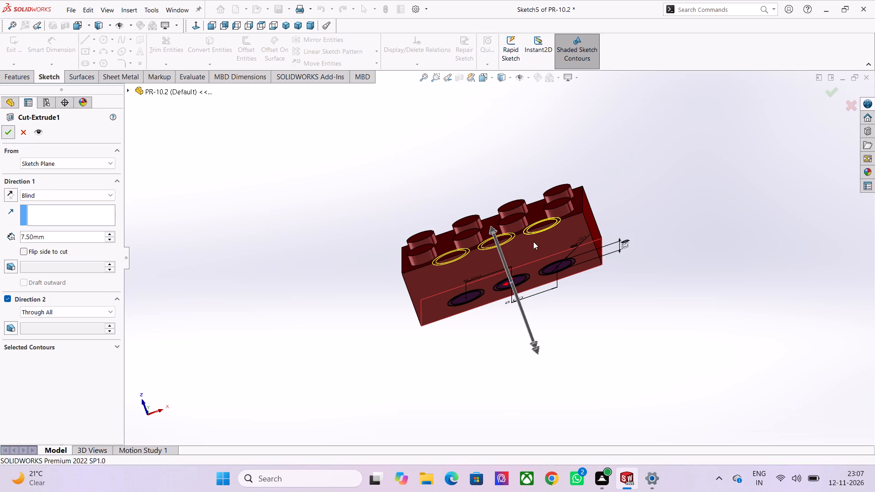
{"action": "middle_click_drag", "start_coordinate": [573, 358], "coordinate": [574, 244]}
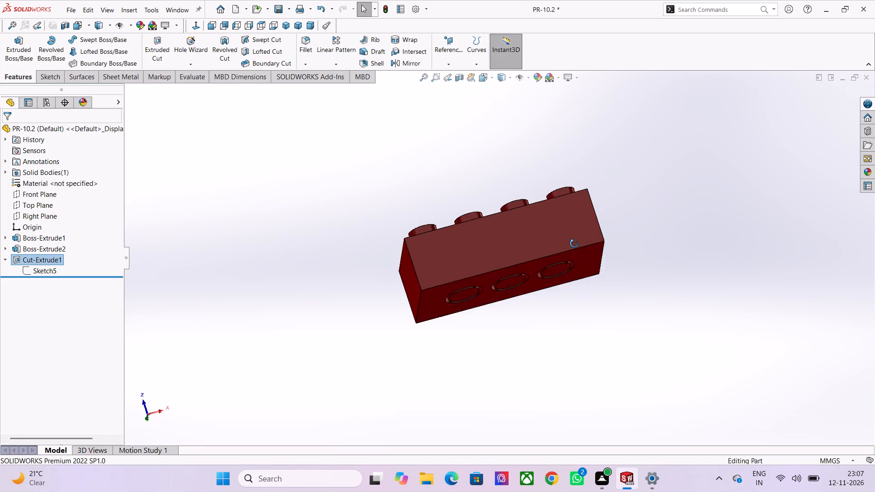
{"action": "middle_click_drag", "start_coordinate": [574, 244], "coordinate": [562, 372]}
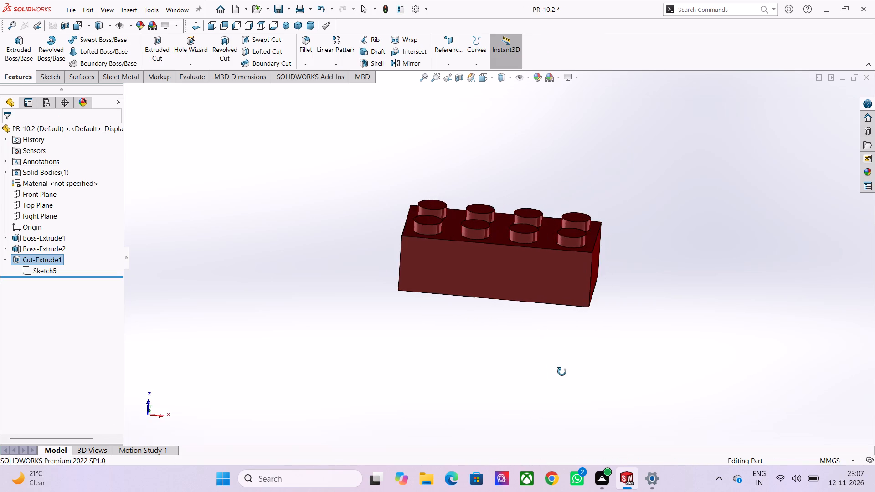
{"action": "middle_click_drag", "start_coordinate": [562, 372], "coordinate": [458, 364]}
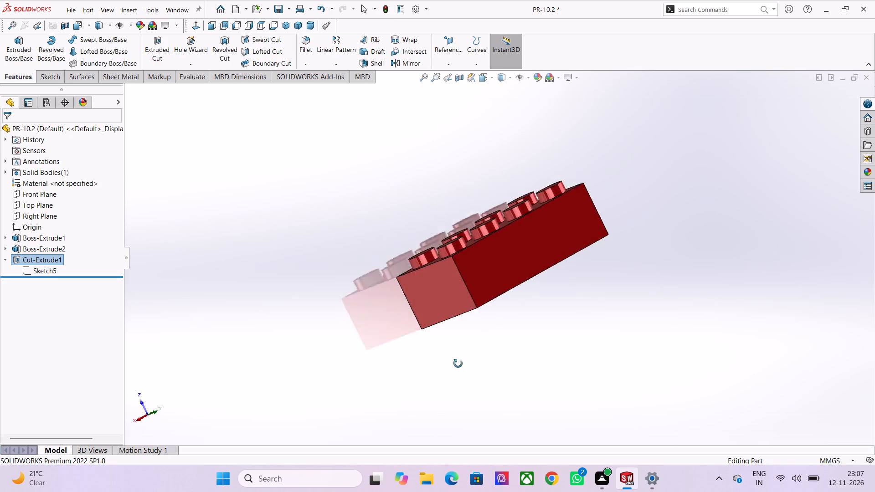
{"action": "middle_click_drag", "start_coordinate": [458, 364], "coordinate": [441, 405]}
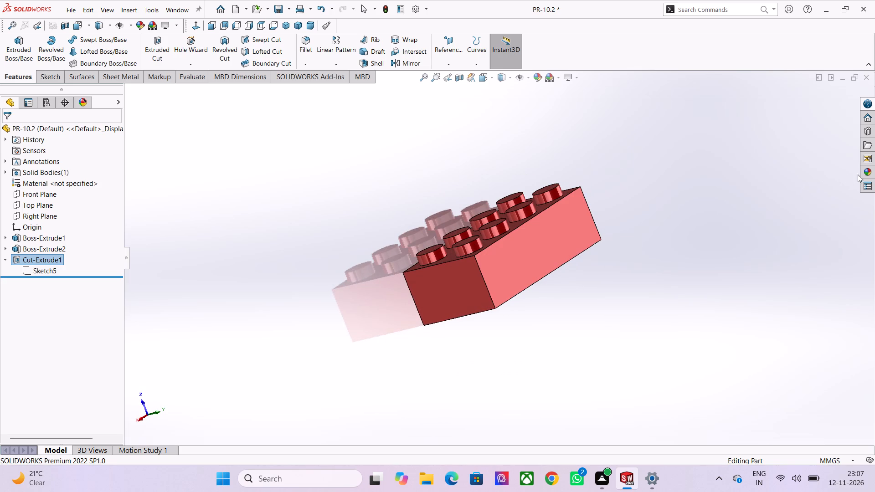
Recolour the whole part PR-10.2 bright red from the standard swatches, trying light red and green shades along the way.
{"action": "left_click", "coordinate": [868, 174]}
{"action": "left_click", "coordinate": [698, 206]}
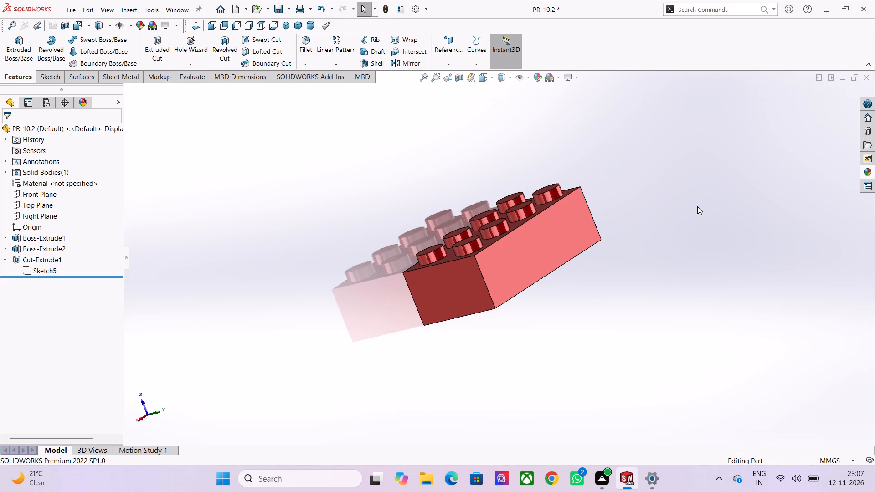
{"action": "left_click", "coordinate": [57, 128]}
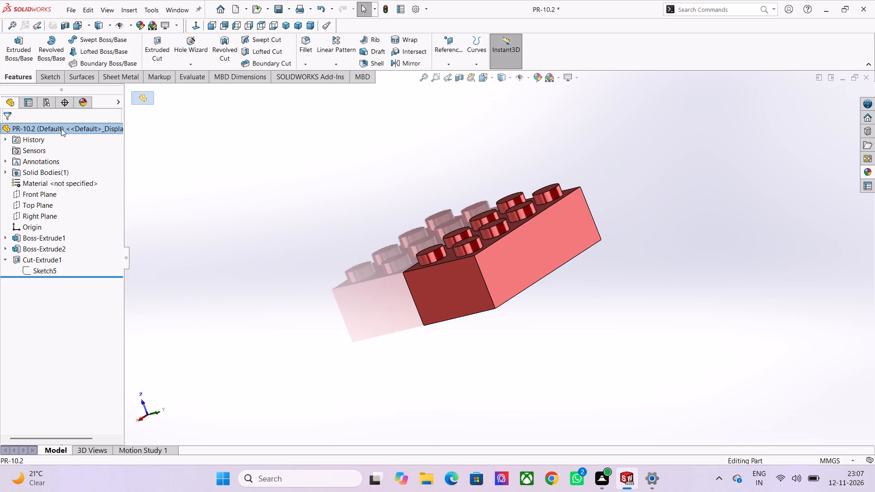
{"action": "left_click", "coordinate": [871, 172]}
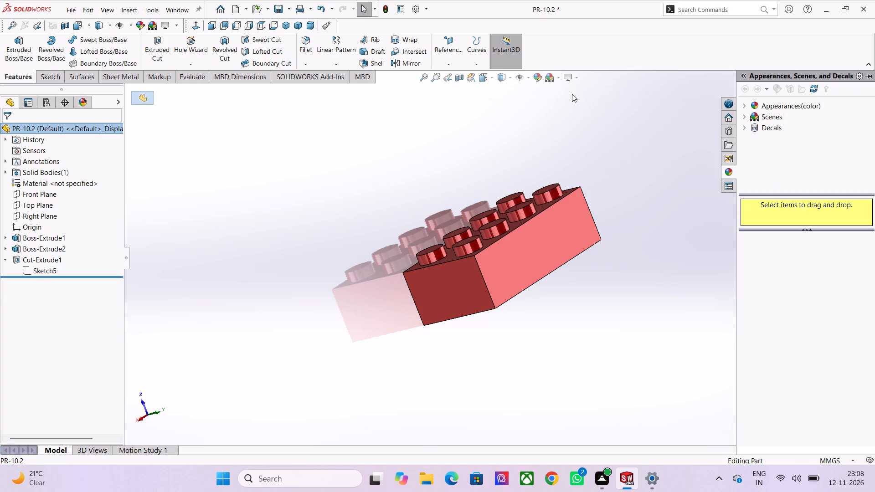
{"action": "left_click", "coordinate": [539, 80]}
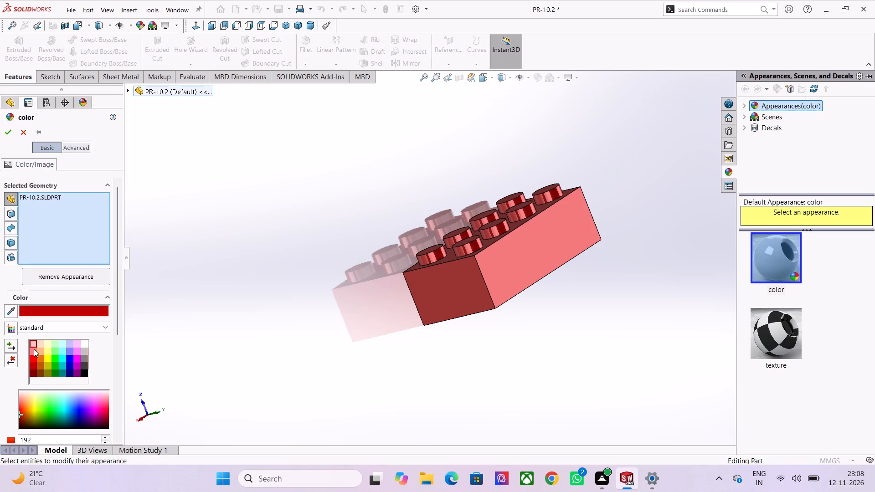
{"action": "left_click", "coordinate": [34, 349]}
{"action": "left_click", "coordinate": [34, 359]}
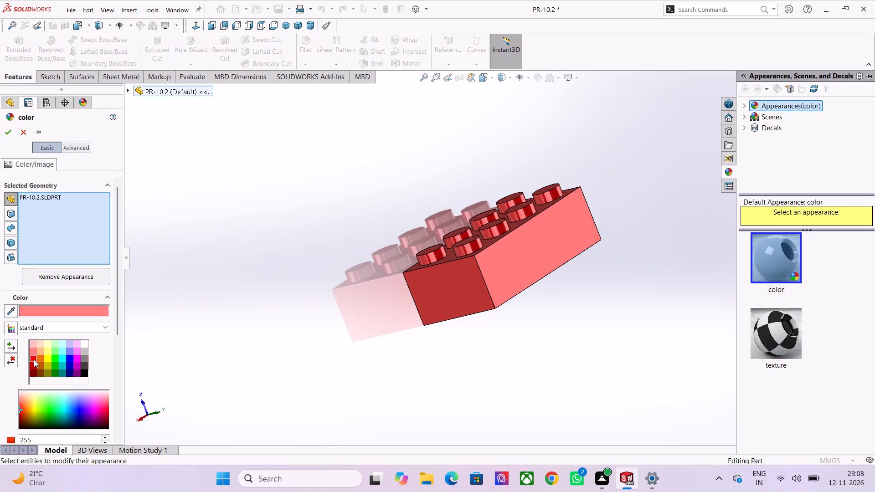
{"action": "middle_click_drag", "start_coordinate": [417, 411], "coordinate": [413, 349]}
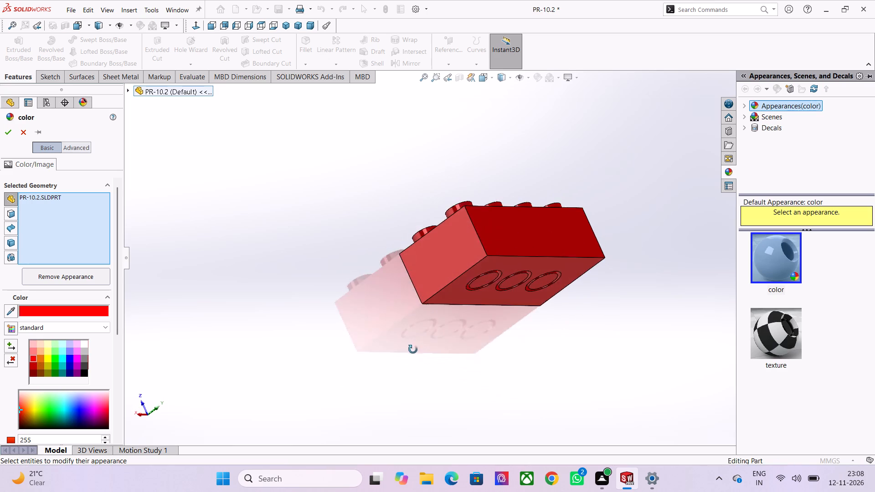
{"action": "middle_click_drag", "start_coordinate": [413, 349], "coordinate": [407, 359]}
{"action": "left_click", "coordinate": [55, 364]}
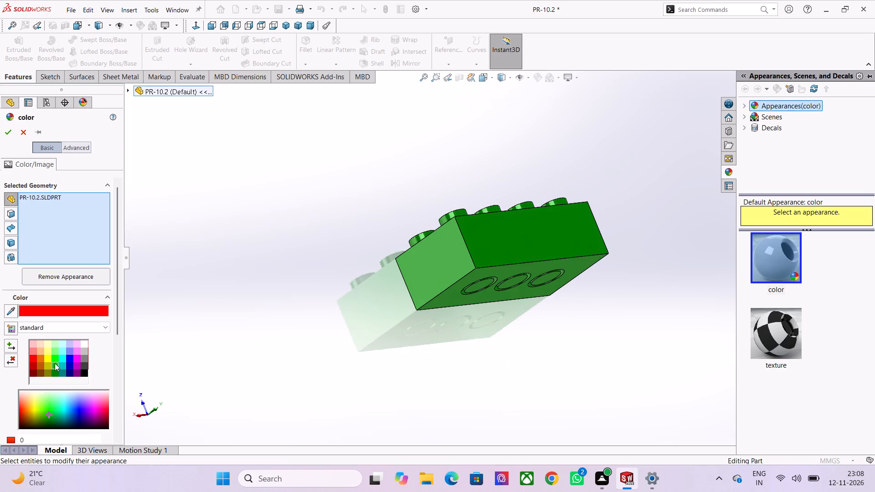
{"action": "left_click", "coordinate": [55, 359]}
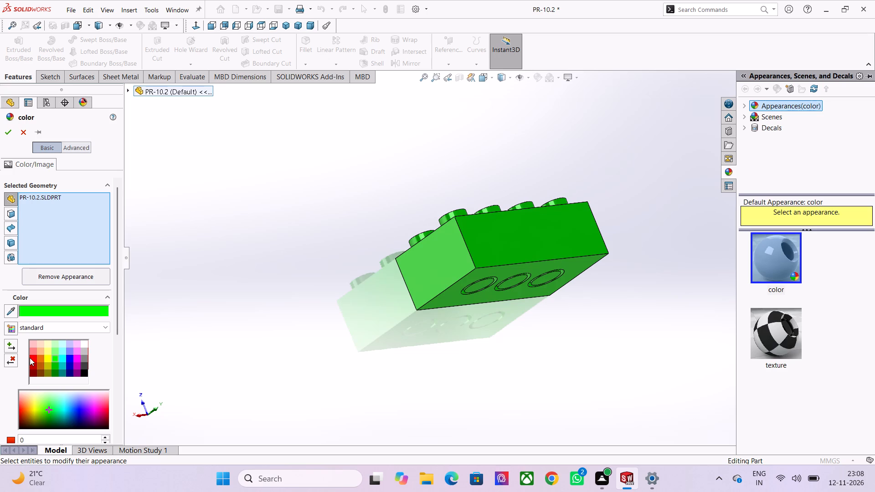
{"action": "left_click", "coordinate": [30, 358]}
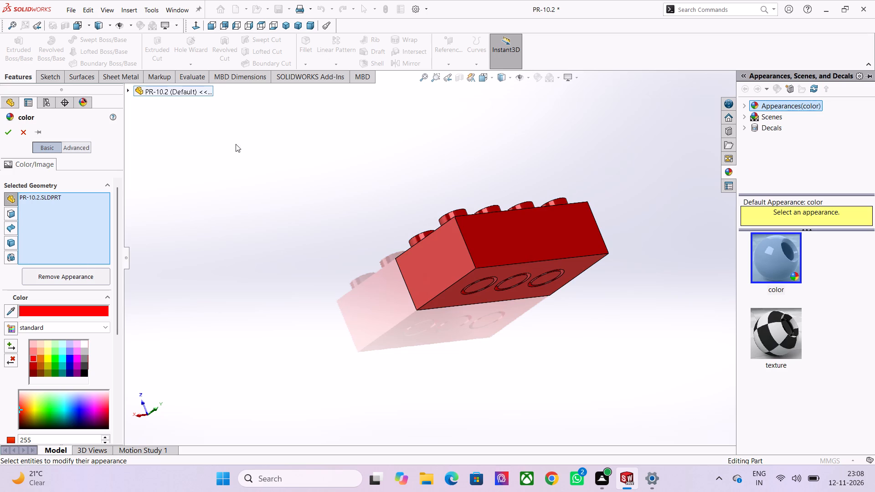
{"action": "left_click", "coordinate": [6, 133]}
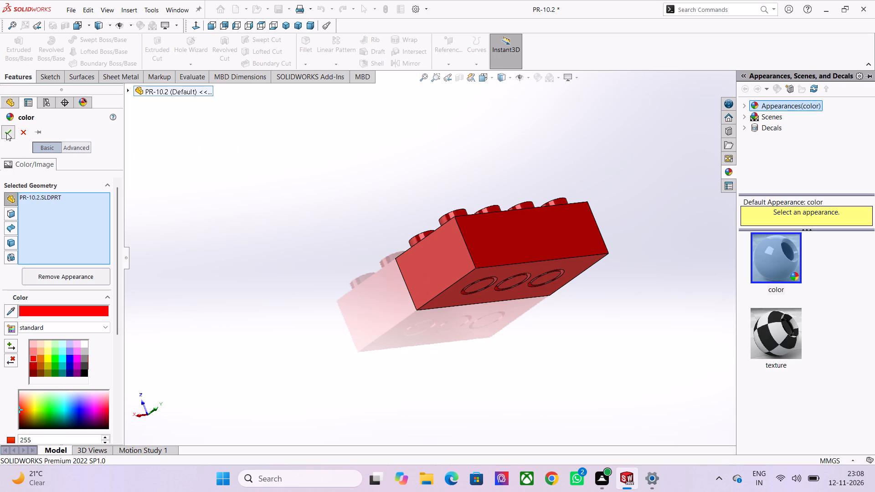
Browse the Metal appearances and apply polished steel from the Steel group to the whole brick.
{"action": "left_click", "coordinate": [746, 107]}
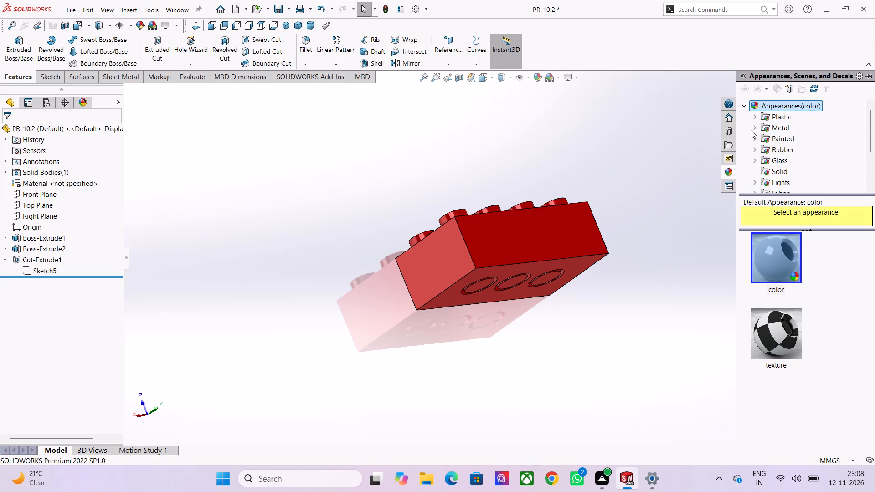
{"action": "left_click", "coordinate": [753, 130]}
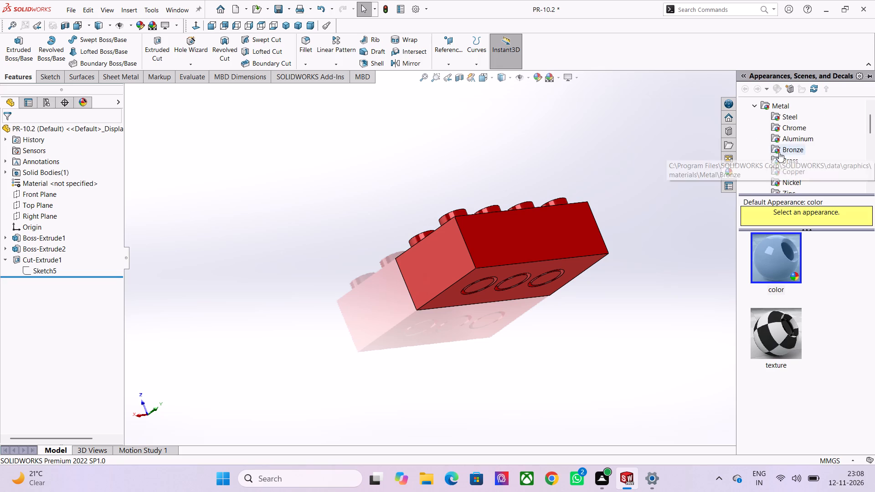
{"action": "scroll", "coordinate": [789, 132], "scroll_direction": "down", "scroll_amount": 2}
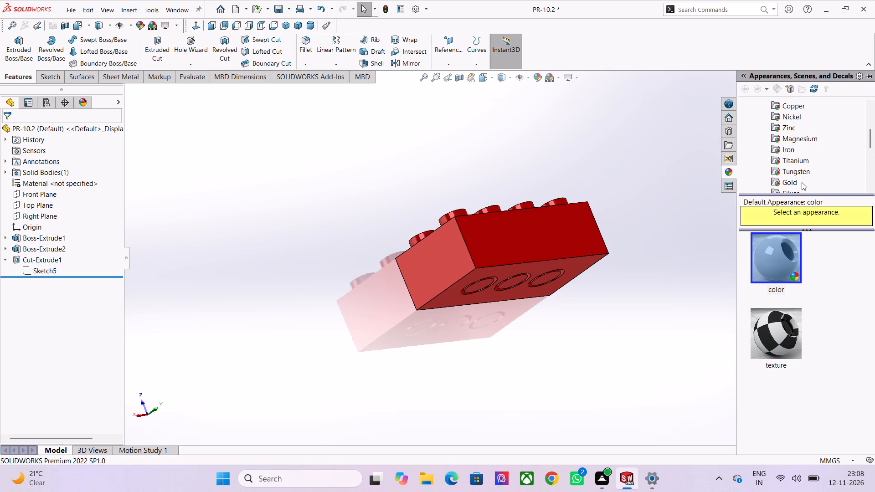
{"action": "scroll", "coordinate": [802, 182], "scroll_direction": "down", "scroll_amount": 2}
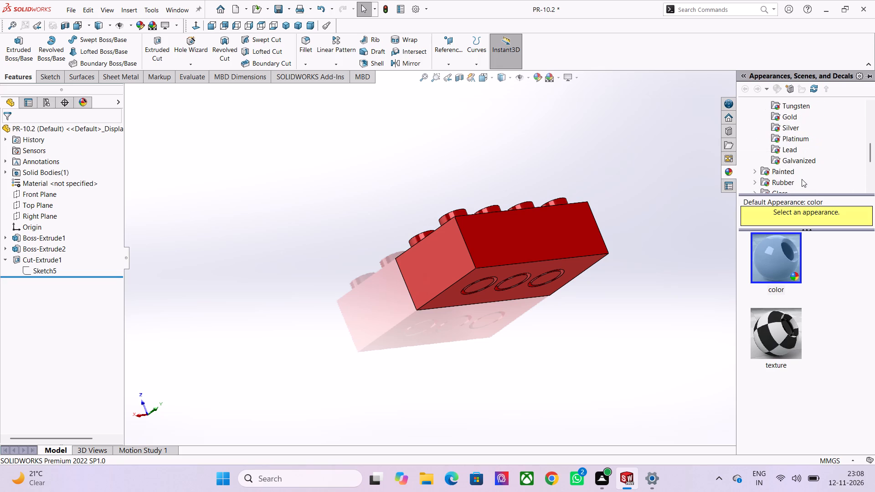
{"action": "scroll", "coordinate": [792, 124], "scroll_direction": "up", "scroll_amount": 2}
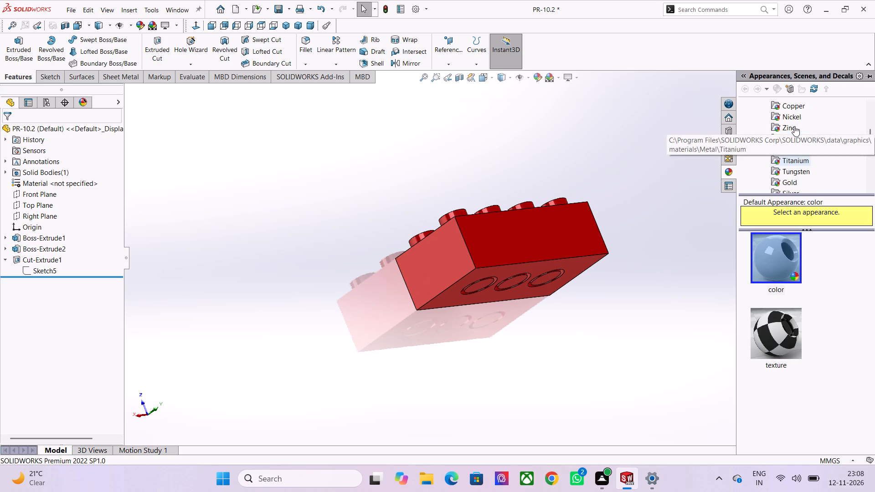
{"action": "scroll", "coordinate": [795, 126], "scroll_direction": "up", "scroll_amount": 2}
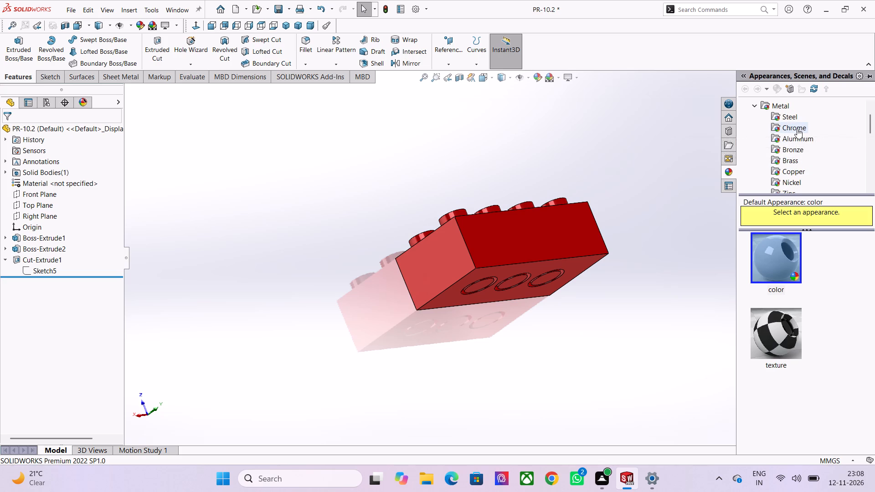
{"action": "left_click", "coordinate": [779, 118]}
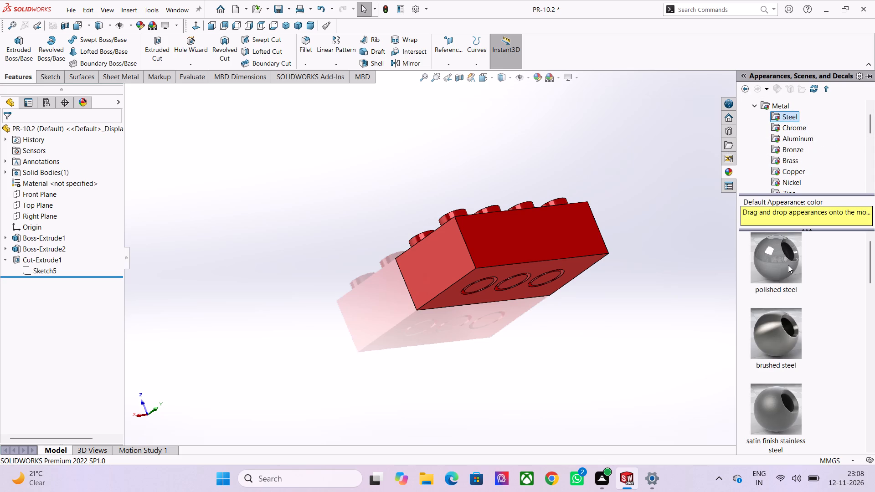
{"action": "scroll", "coordinate": [785, 265], "scroll_direction": "down", "scroll_amount": 14}
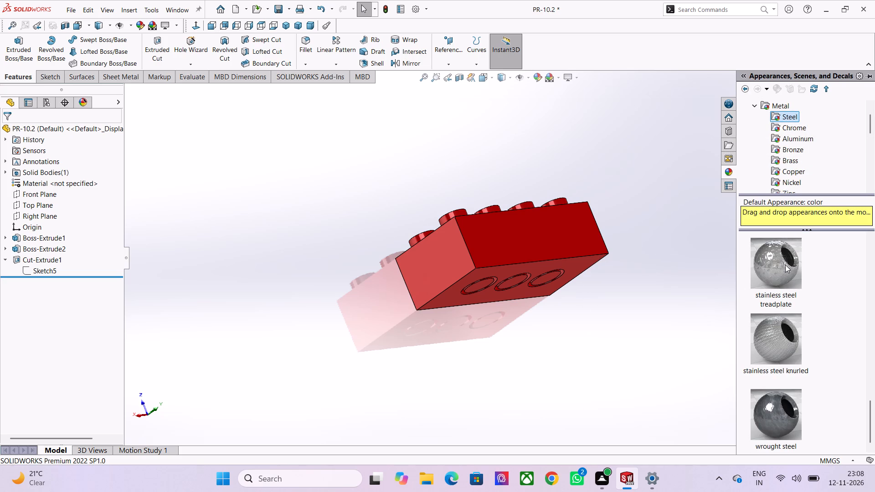
{"action": "scroll", "coordinate": [785, 265], "scroll_direction": "down", "scroll_amount": 3}
{"action": "scroll", "coordinate": [785, 265], "scroll_direction": "up", "scroll_amount": 12}
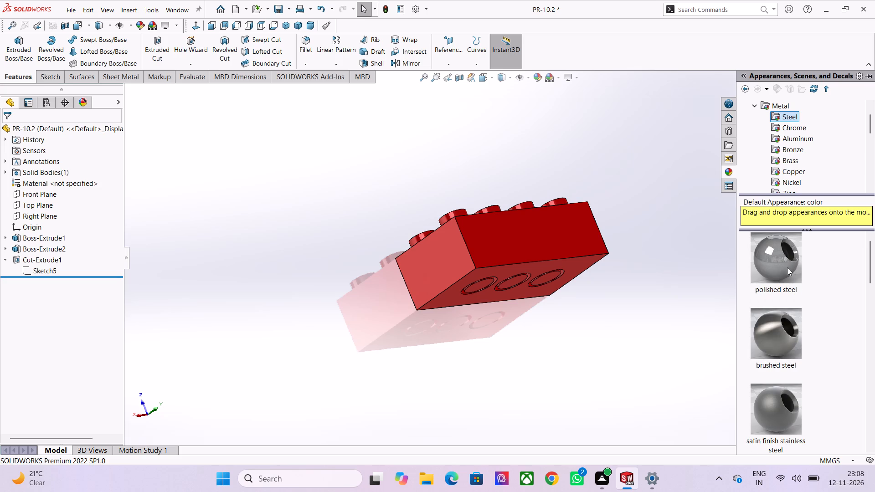
{"action": "double_click", "coordinate": [776, 261]}
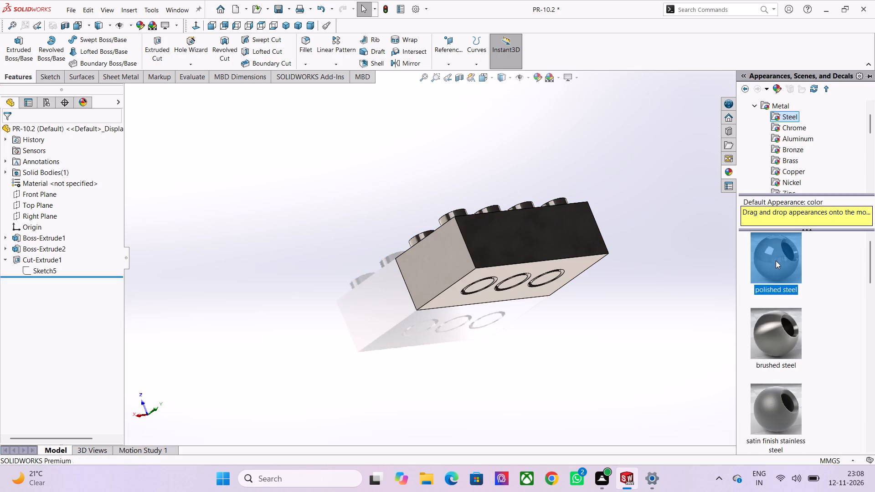
{"action": "middle_click_drag", "start_coordinate": [659, 281], "coordinate": [657, 297]}
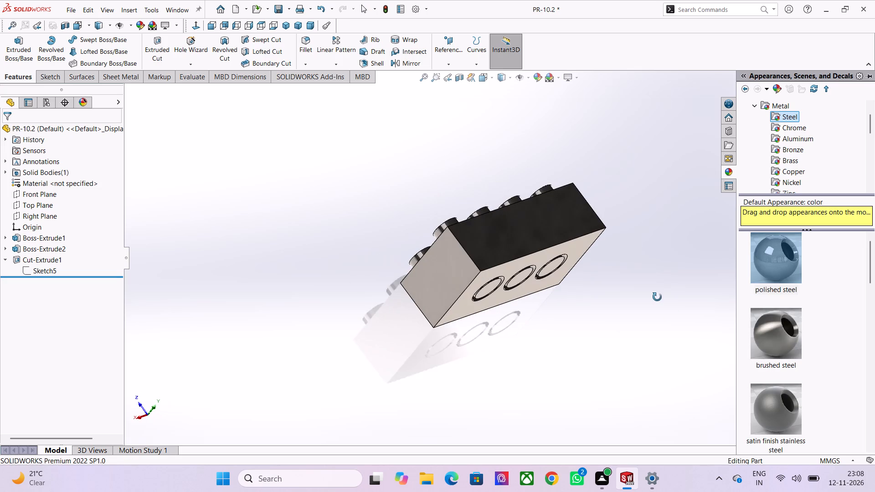
{"action": "middle_click_drag", "start_coordinate": [657, 297], "coordinate": [659, 297]}
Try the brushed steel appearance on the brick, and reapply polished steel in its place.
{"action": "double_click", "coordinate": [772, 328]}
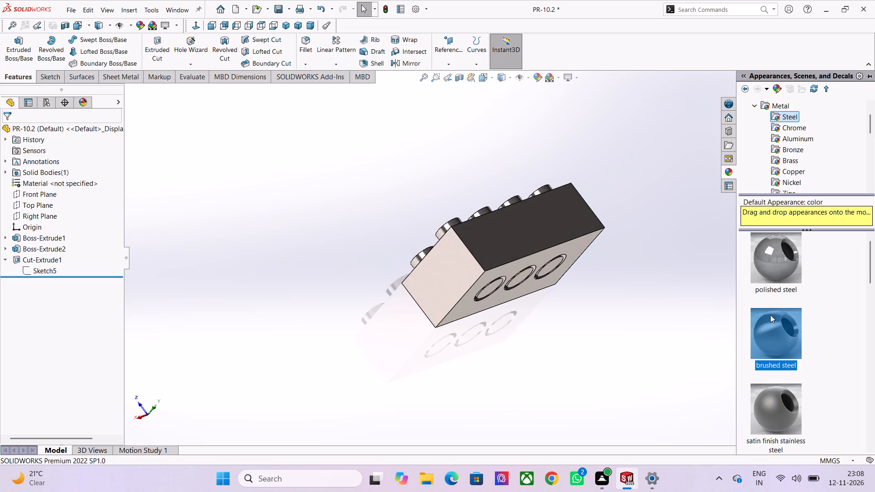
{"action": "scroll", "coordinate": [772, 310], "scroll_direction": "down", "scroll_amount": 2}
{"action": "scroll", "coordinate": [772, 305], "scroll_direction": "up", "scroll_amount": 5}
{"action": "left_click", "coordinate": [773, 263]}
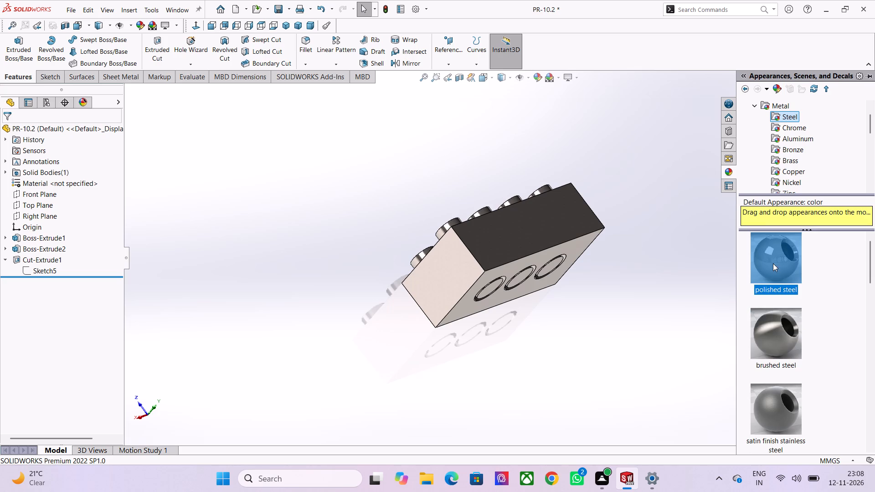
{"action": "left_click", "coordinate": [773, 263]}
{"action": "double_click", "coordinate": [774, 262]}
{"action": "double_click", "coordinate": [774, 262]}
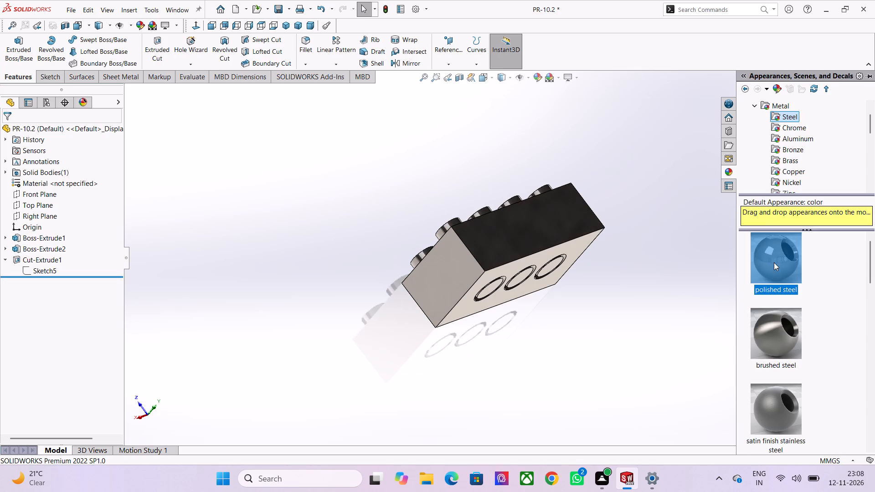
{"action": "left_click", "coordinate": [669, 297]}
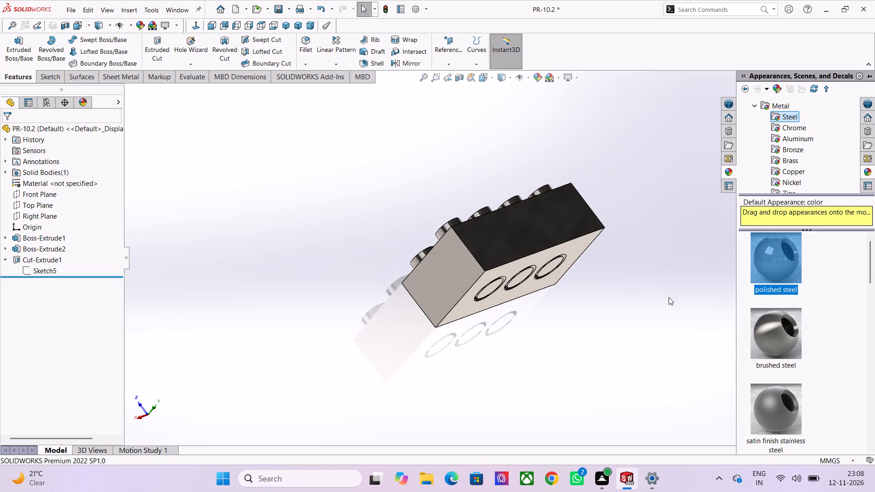
Set the main colour of the part's polished steel appearance to bright red from the standard swatches.
{"action": "middle_click_drag", "start_coordinate": [648, 277], "coordinate": [646, 239]}
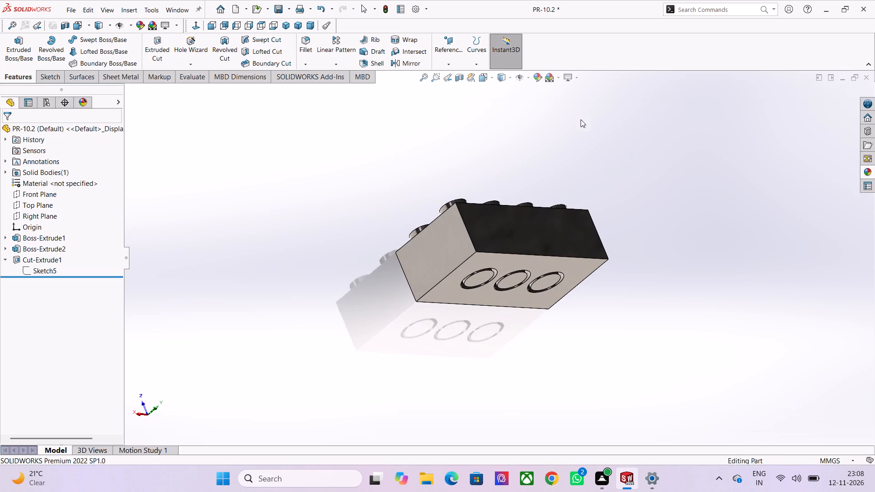
{"action": "left_click", "coordinate": [539, 78]}
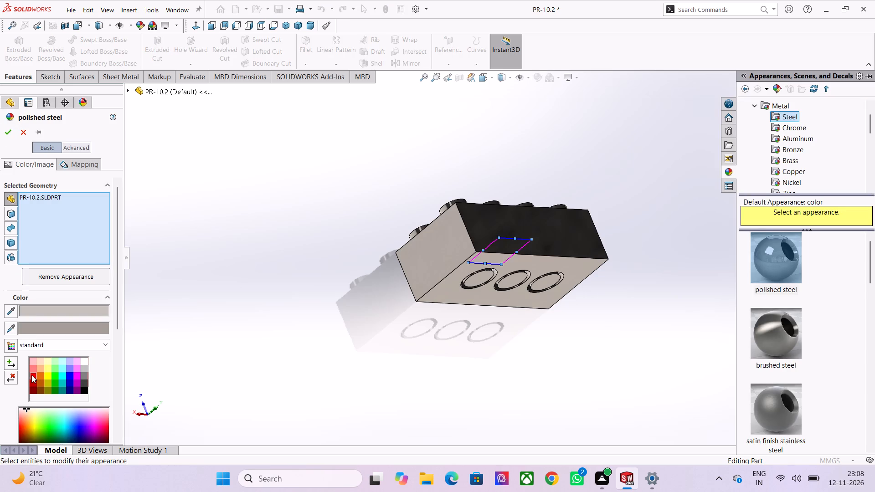
{"action": "left_click", "coordinate": [31, 375]}
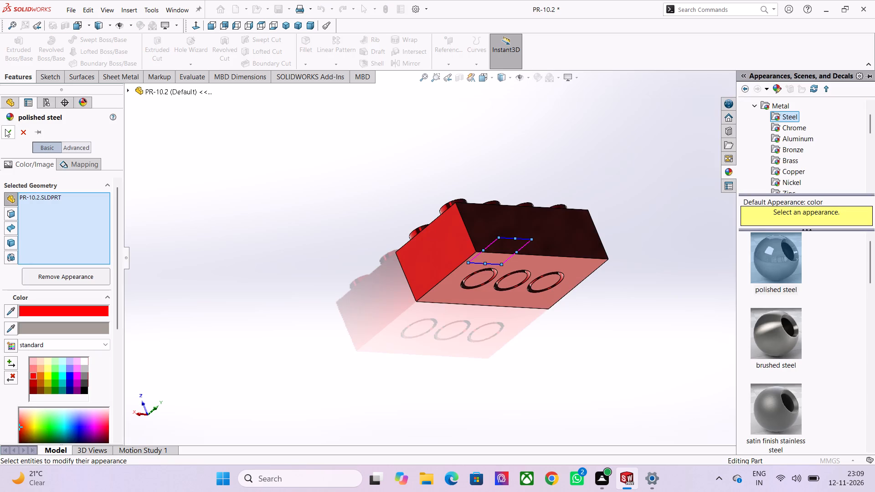
{"action": "left_click", "coordinate": [5, 129]}
{"action": "left_click", "coordinate": [479, 363]}
Inspect the recoloured brick from all sides, set it to the isometric view and save the part.
{"action": "middle_click_drag", "start_coordinate": [484, 362], "coordinate": [458, 262]}
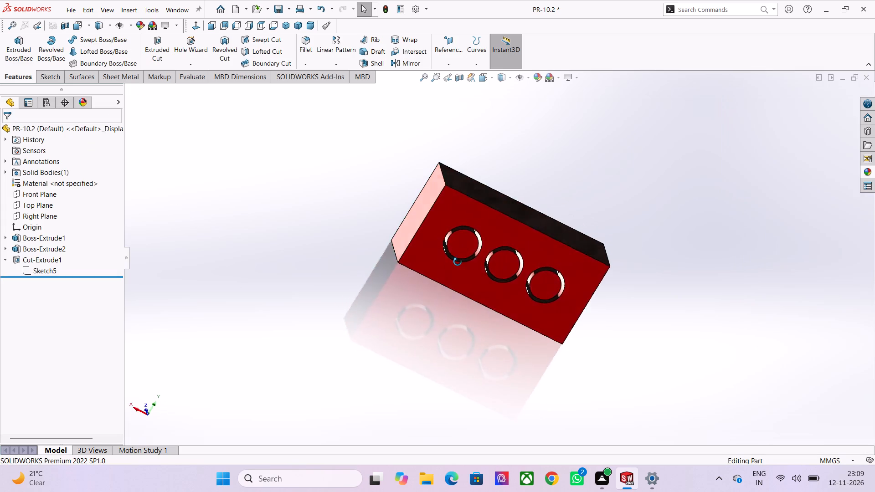
{"action": "middle_click_drag", "start_coordinate": [458, 262], "coordinate": [606, 231]}
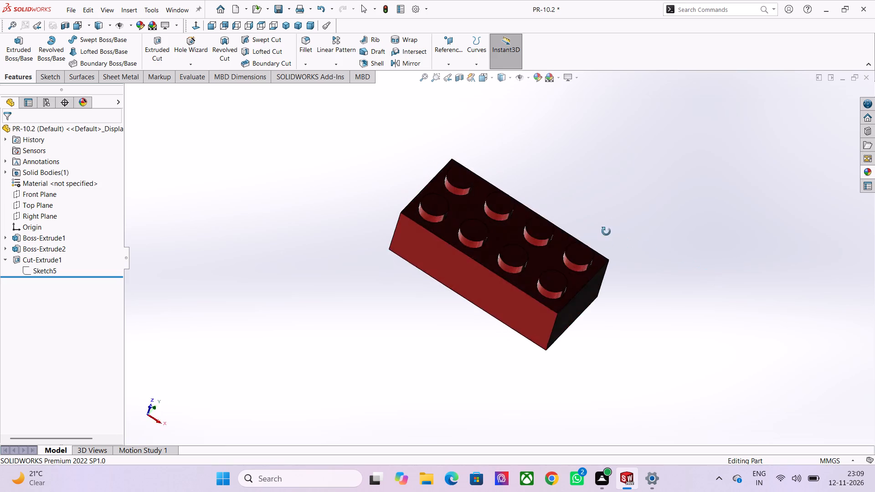
{"action": "middle_click_drag", "start_coordinate": [606, 231], "coordinate": [610, 142]}
{"action": "middle_click_drag", "start_coordinate": [597, 331], "coordinate": [533, 316]}
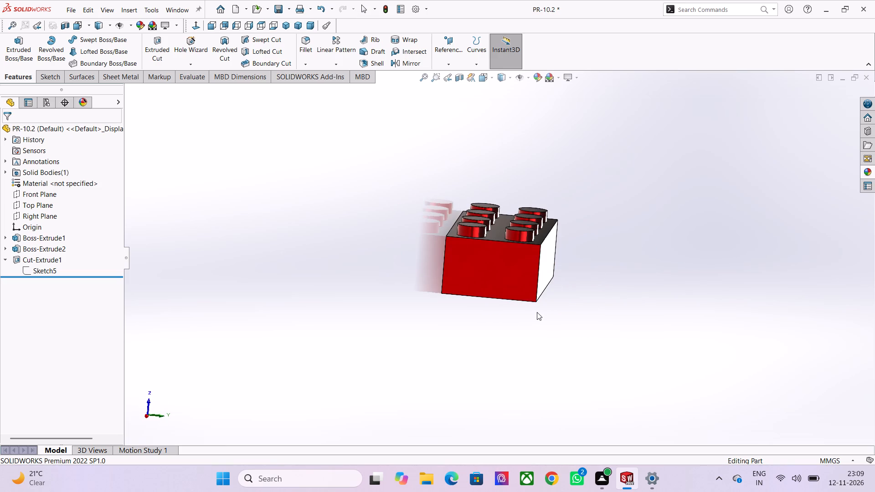
{"action": "middle_click_drag", "start_coordinate": [529, 352], "coordinate": [567, 410]}
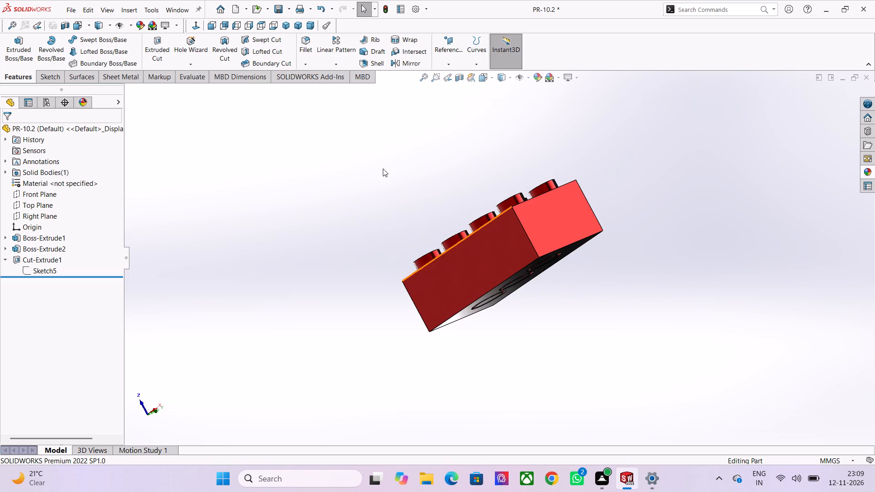
{"action": "left_click", "coordinate": [285, 28]}
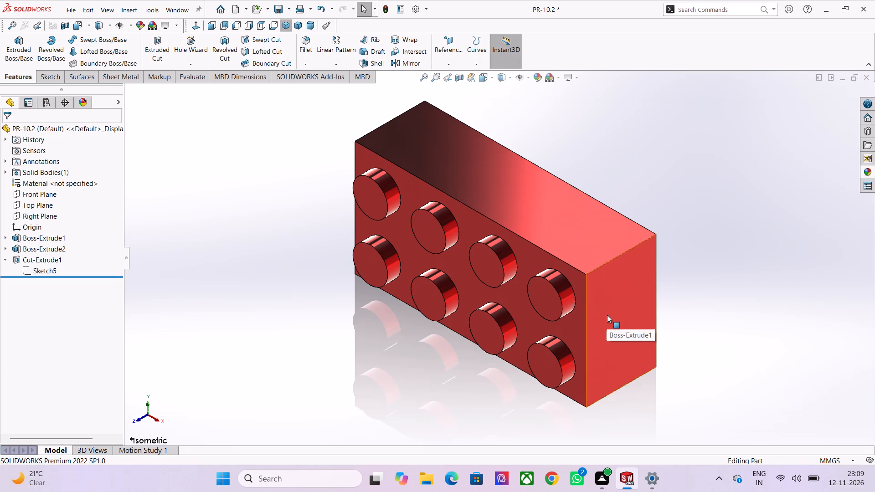
{"action": "key", "text": "ctrl+s"}
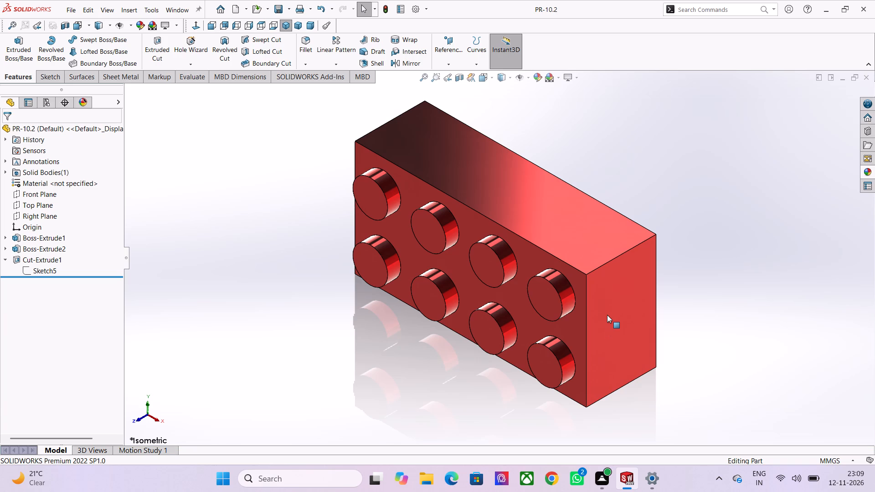
{"action": "key", "text": "ctrl+s"}
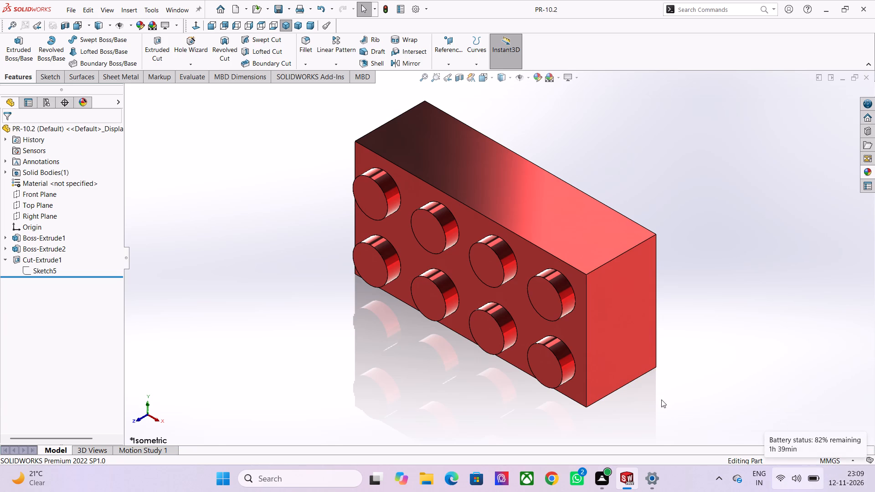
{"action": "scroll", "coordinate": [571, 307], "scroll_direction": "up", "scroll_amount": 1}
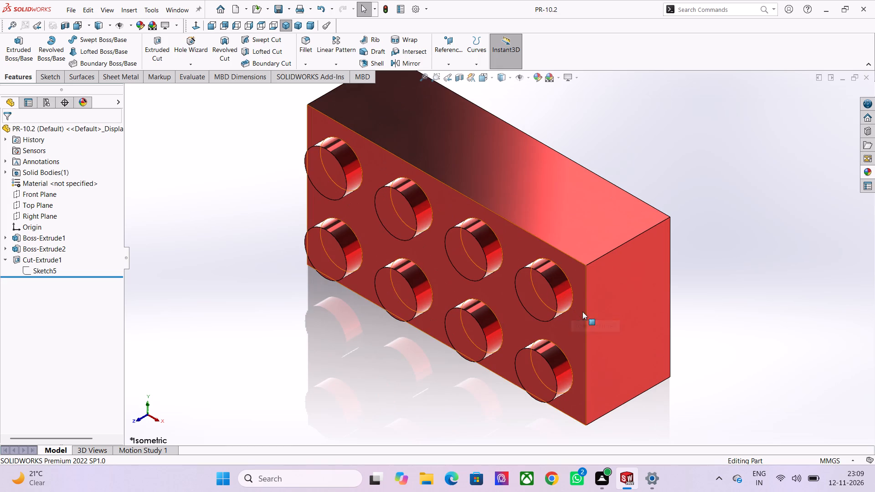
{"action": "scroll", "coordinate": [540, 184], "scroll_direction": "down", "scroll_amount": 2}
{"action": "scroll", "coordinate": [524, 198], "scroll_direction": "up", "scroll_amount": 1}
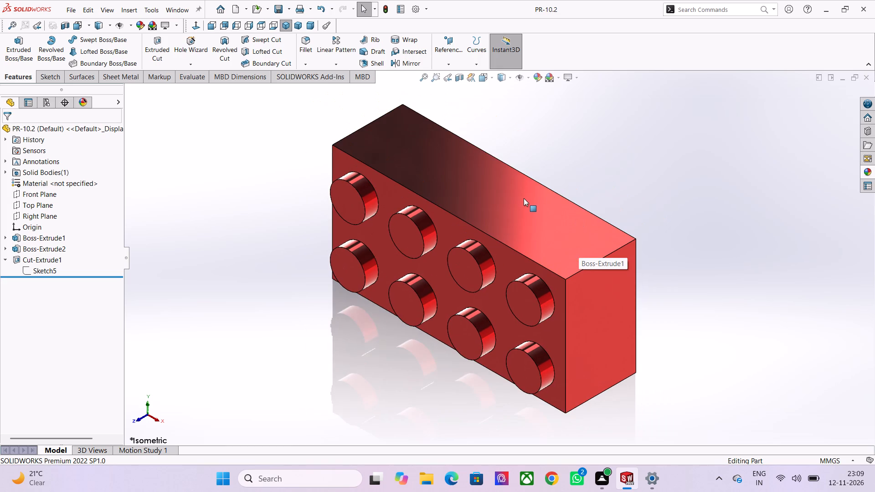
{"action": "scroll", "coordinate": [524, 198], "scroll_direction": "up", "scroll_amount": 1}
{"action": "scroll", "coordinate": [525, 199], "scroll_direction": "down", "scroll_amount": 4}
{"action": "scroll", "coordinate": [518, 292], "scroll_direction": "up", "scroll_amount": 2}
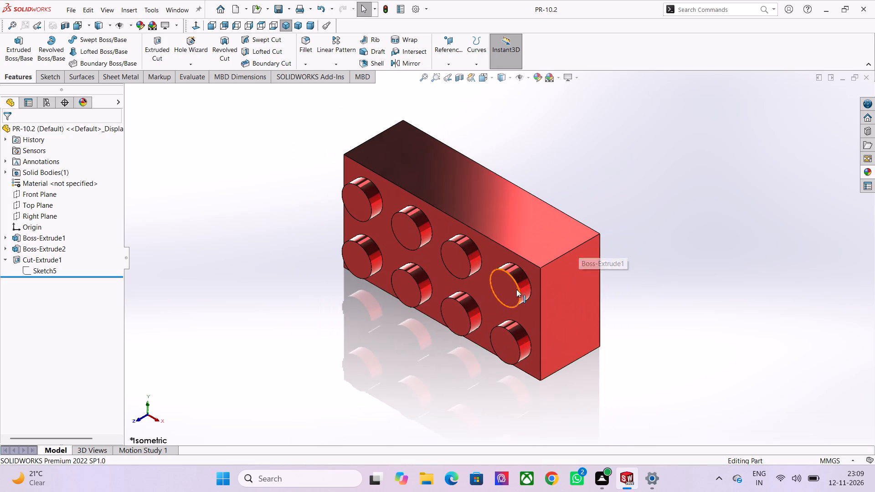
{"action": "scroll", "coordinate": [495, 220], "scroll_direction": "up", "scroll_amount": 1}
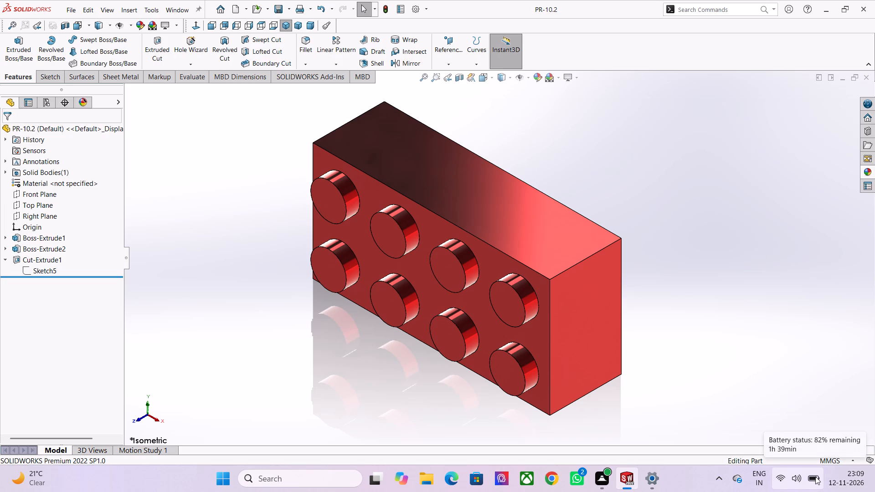
Save a copy of the brick as an Adobe PDF named PR-10.2 in the Documents folder.
{"action": "left_click", "coordinate": [68, 9]}
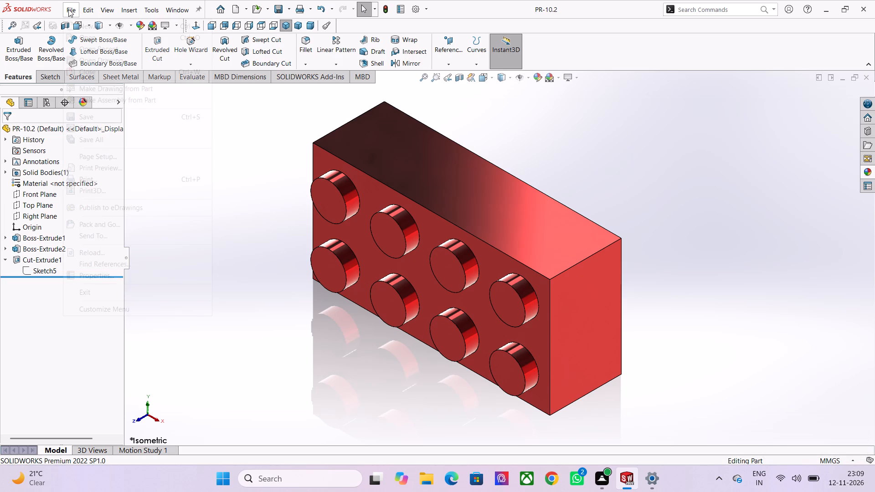
{"action": "left_click", "coordinate": [118, 129]}
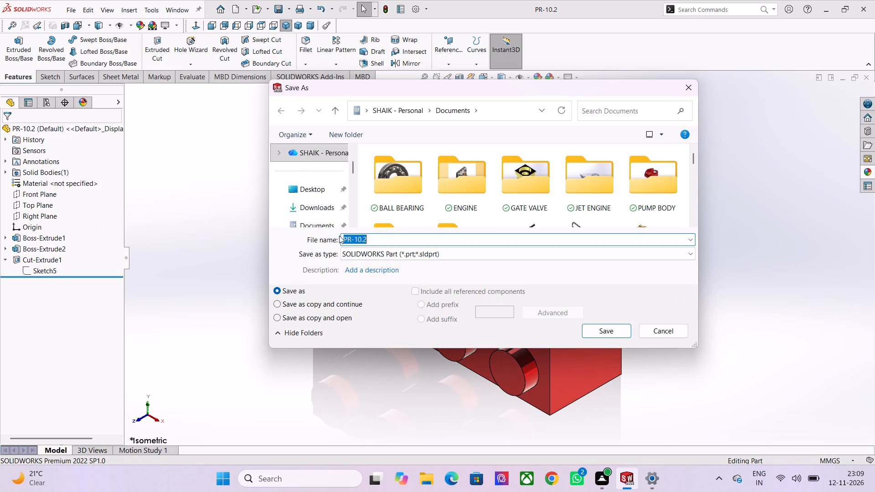
{"action": "scroll", "coordinate": [329, 223], "scroll_direction": "down", "scroll_amount": 1}
{"action": "left_click", "coordinate": [314, 175]}
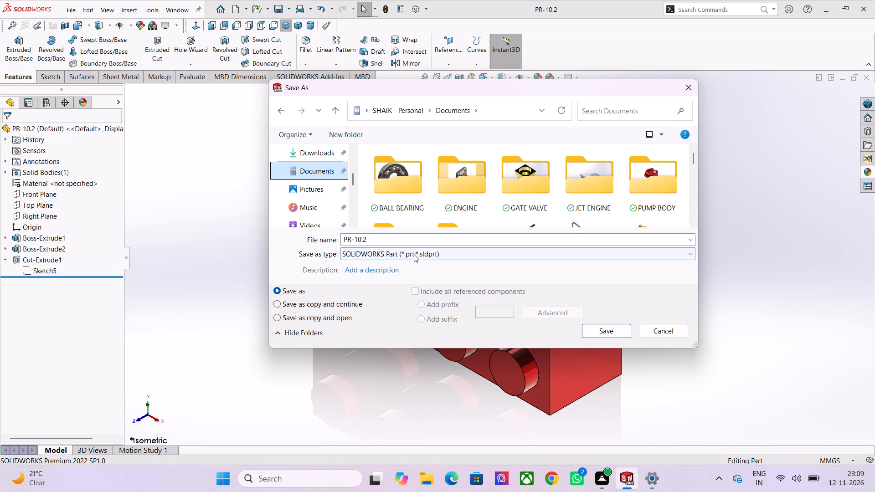
{"action": "left_click", "coordinate": [457, 253]}
{"action": "left_click", "coordinate": [454, 70]}
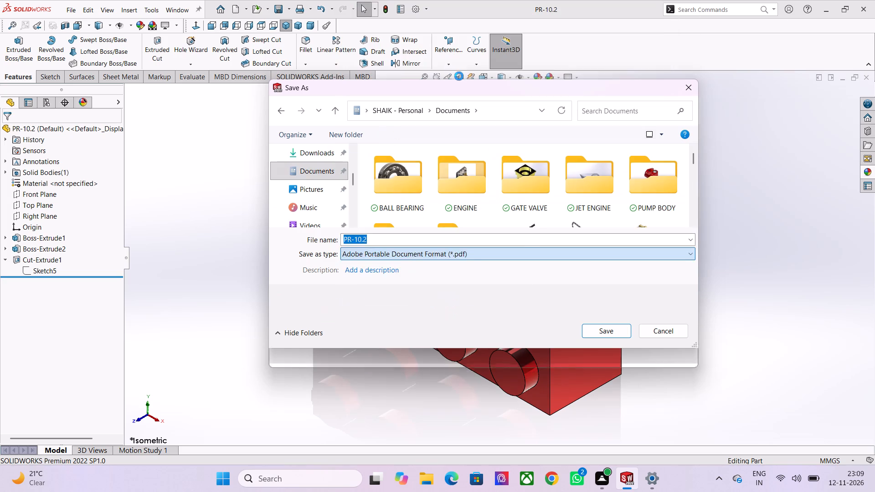
{"action": "left_click", "coordinate": [594, 351]}
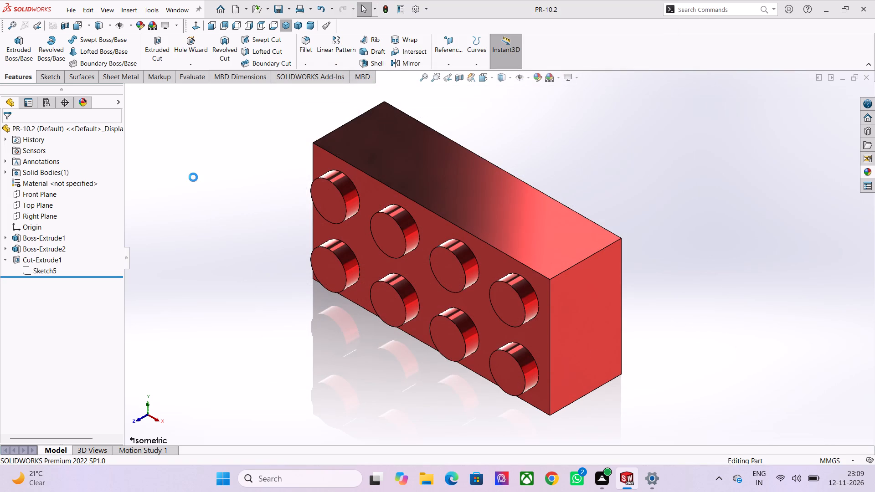
Create a new assembly document.
{"action": "left_click", "coordinate": [74, 10]}
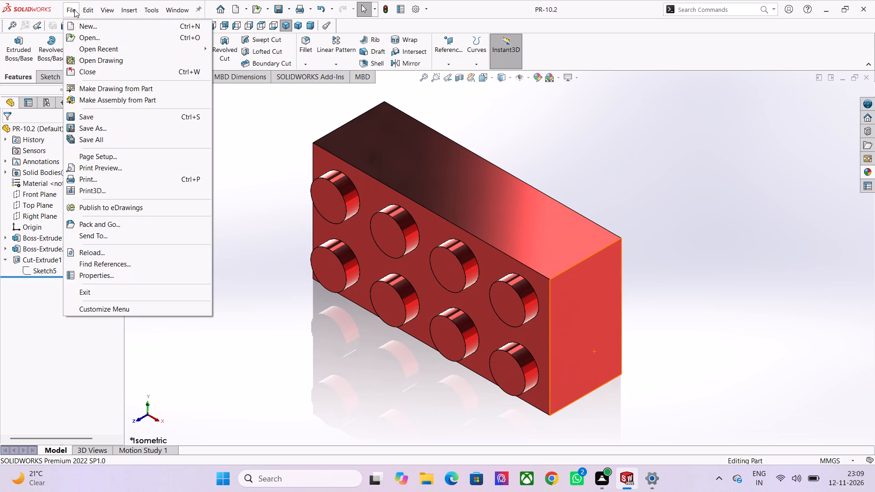
{"action": "left_click", "coordinate": [88, 31]}
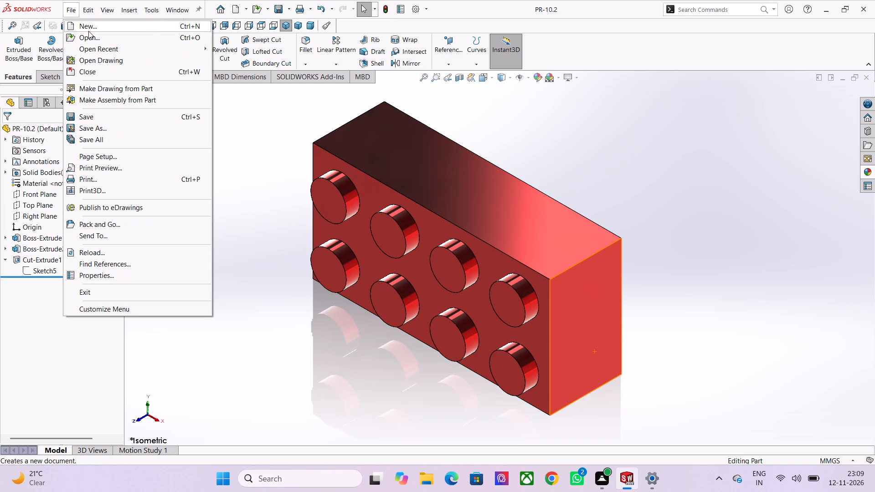
{"action": "double_click", "coordinate": [342, 221]}
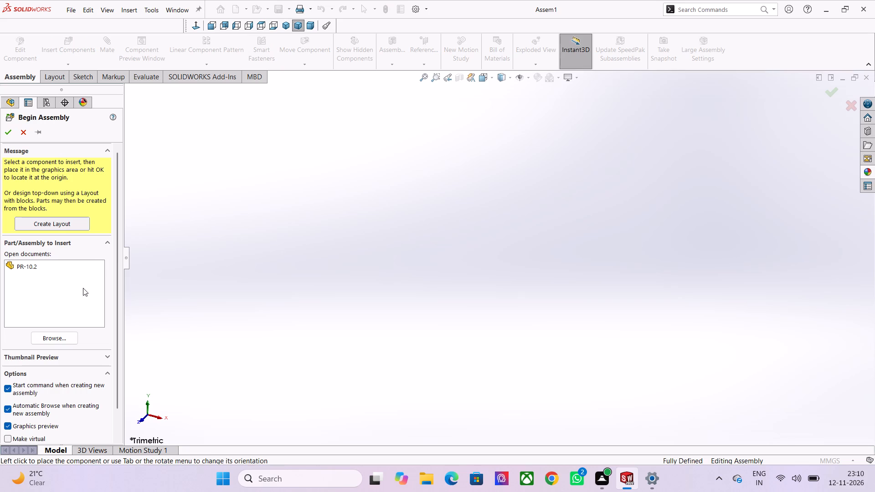
Insert the part 1.PISTON from the ENGINE folder in Documents as the assembly's first component, placing it in the graphics area.
{"action": "left_click", "coordinate": [60, 337]}
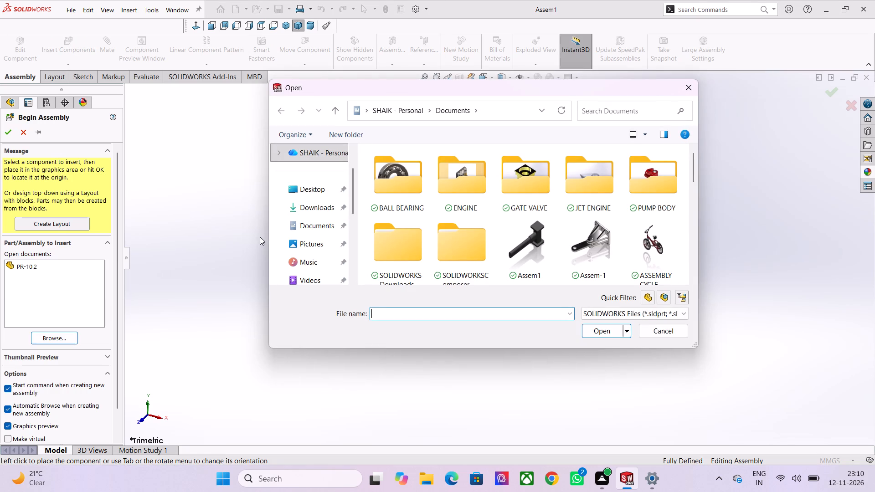
{"action": "left_click", "coordinate": [458, 192]}
{"action": "double_click", "coordinate": [458, 192]}
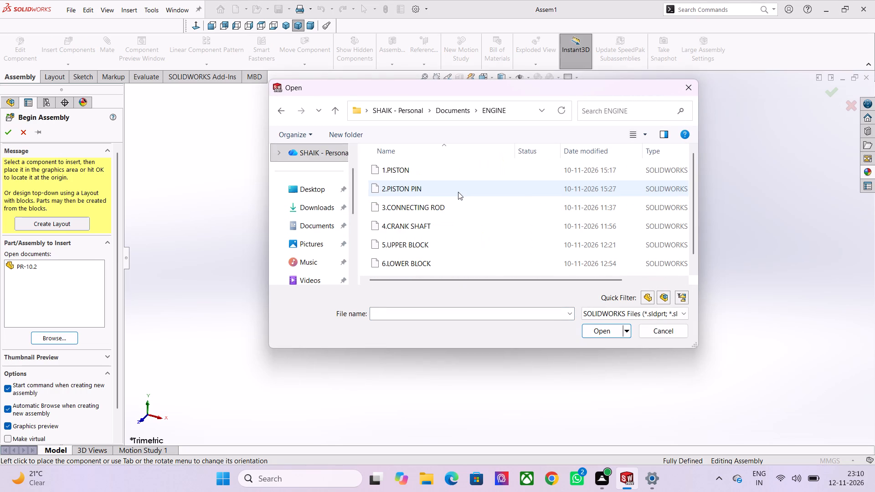
{"action": "double_click", "coordinate": [417, 171]}
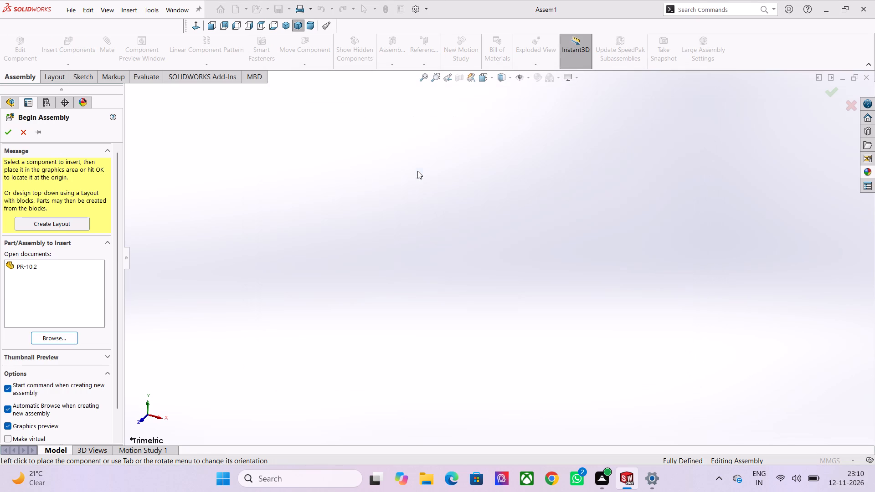
{"action": "scroll", "coordinate": [411, 278], "scroll_direction": "down", "scroll_amount": 1}
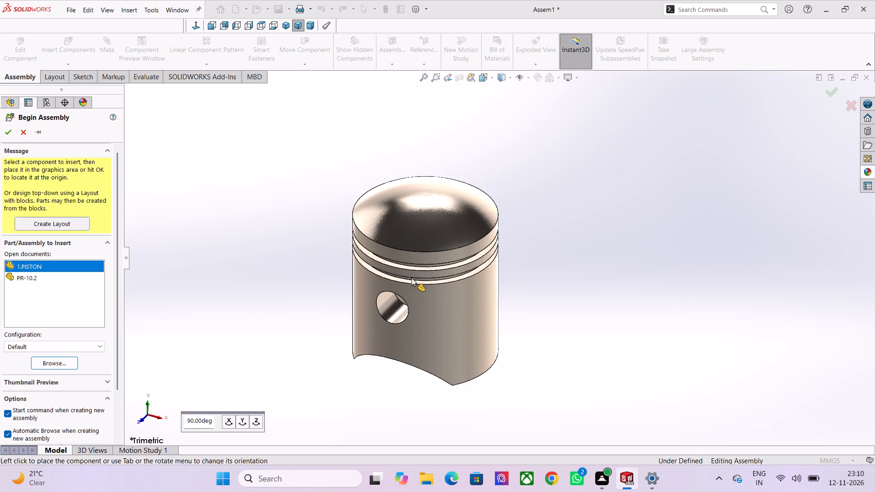
{"action": "scroll", "coordinate": [495, 260], "scroll_direction": "down", "scroll_amount": 1}
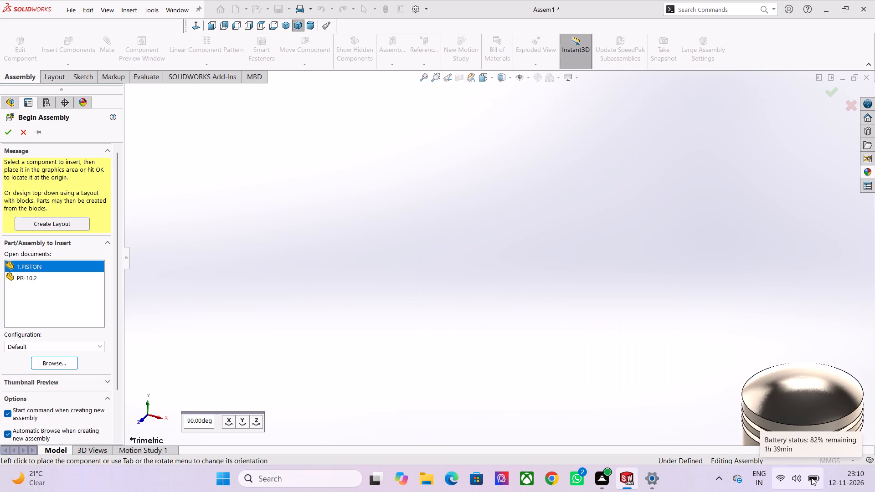
{"action": "scroll", "coordinate": [373, 243], "scroll_direction": "down", "scroll_amount": 1}
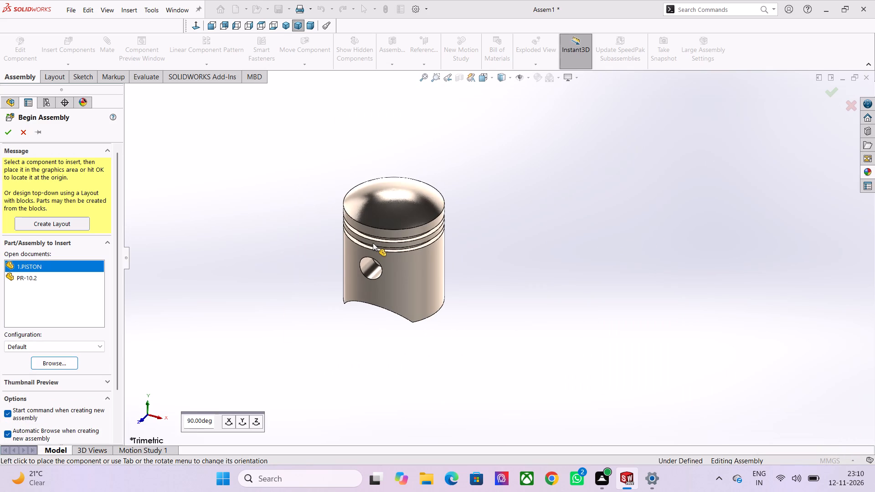
{"action": "scroll", "coordinate": [373, 243], "scroll_direction": "down", "scroll_amount": 1}
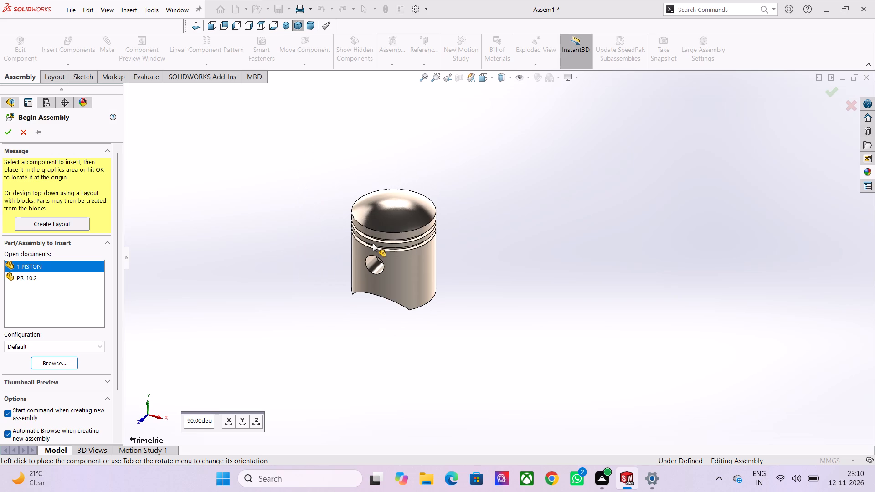
{"action": "scroll", "coordinate": [373, 243], "scroll_direction": "up", "scroll_amount": 1}
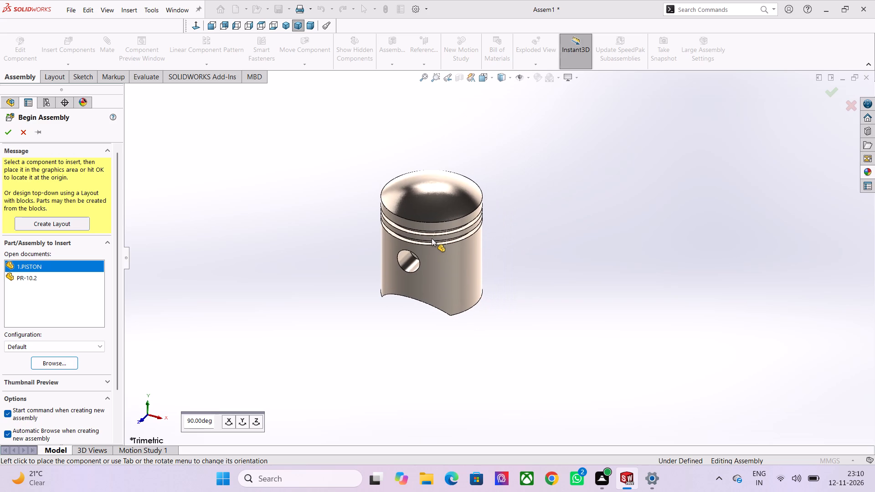
{"action": "scroll", "coordinate": [437, 238], "scroll_direction": "up", "scroll_amount": 2}
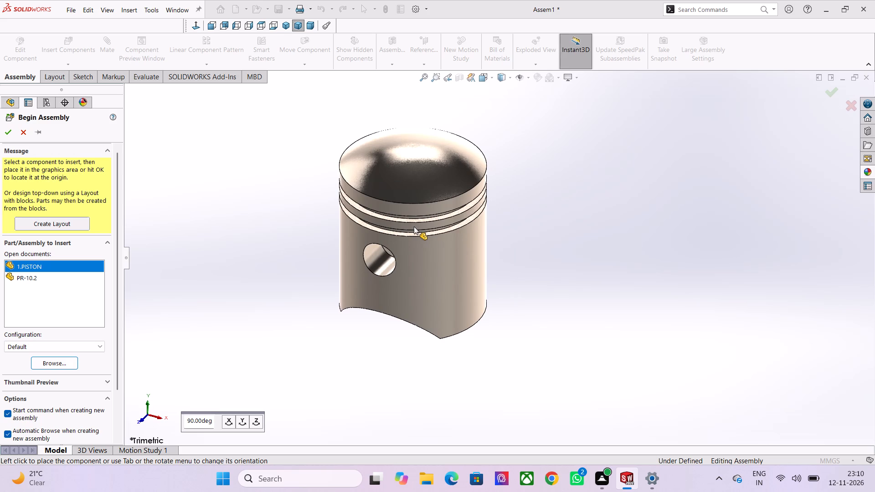
{"action": "scroll", "coordinate": [506, 260], "scroll_direction": "down", "scroll_amount": 2}
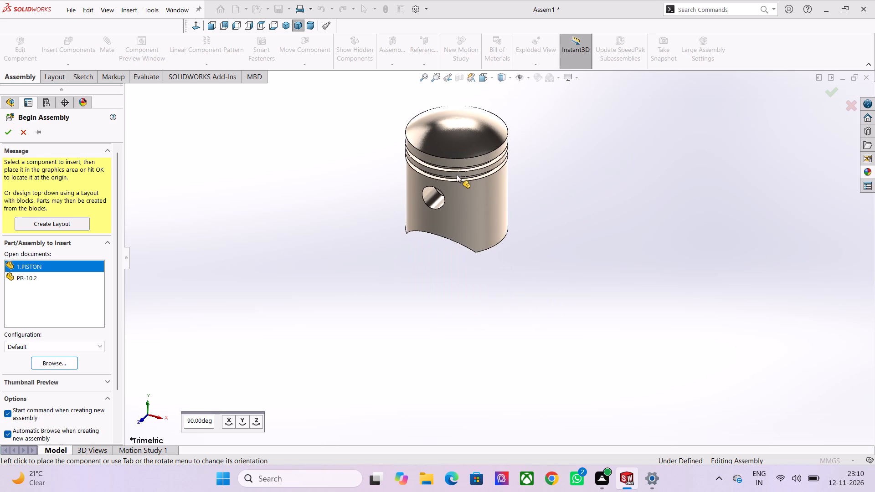
{"action": "scroll", "coordinate": [474, 203], "scroll_direction": "down", "scroll_amount": 1}
{"action": "scroll", "coordinate": [493, 240], "scroll_direction": "up", "scroll_amount": 1}
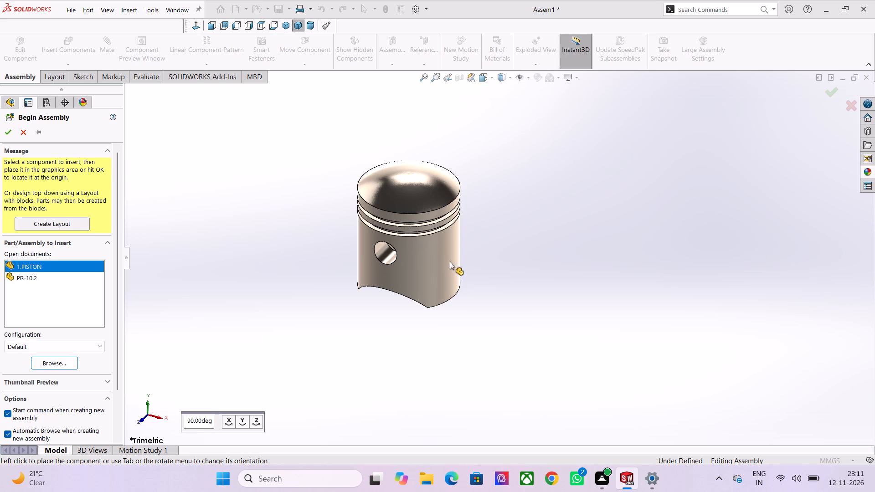
{"action": "scroll", "coordinate": [455, 267], "scroll_direction": "down", "scroll_amount": 2}
{"action": "scroll", "coordinate": [458, 270], "scroll_direction": "up", "scroll_amount": 2}
{"action": "scroll", "coordinate": [502, 294], "scroll_direction": "up", "scroll_amount": 2}
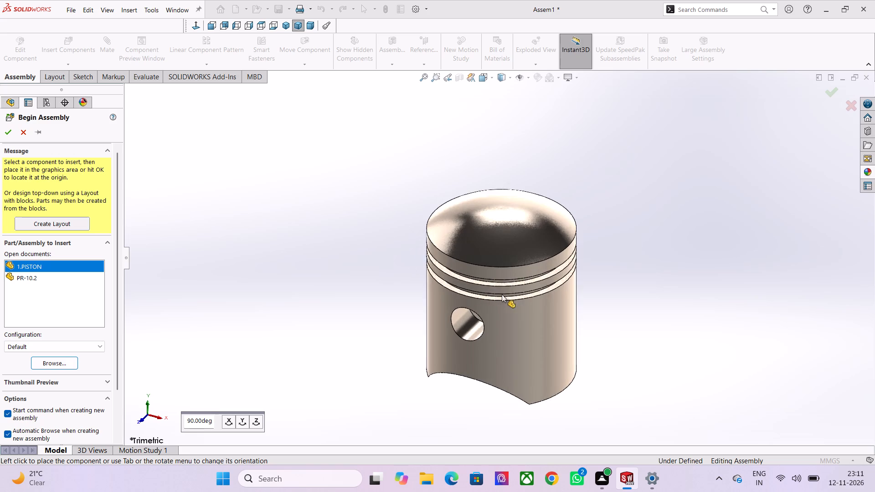
{"action": "scroll", "coordinate": [430, 309], "scroll_direction": "down", "scroll_amount": 1}
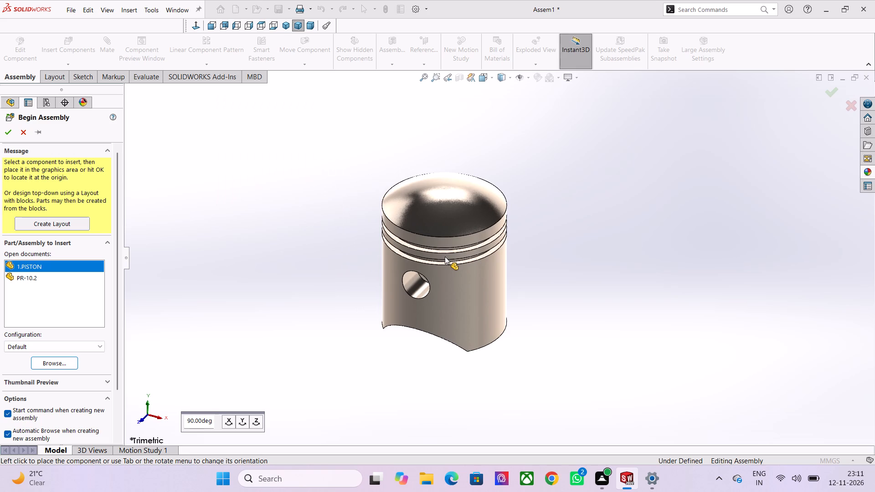
{"action": "scroll", "coordinate": [445, 256], "scroll_direction": "down", "scroll_amount": 2}
{"action": "left_click", "coordinate": [444, 257]}
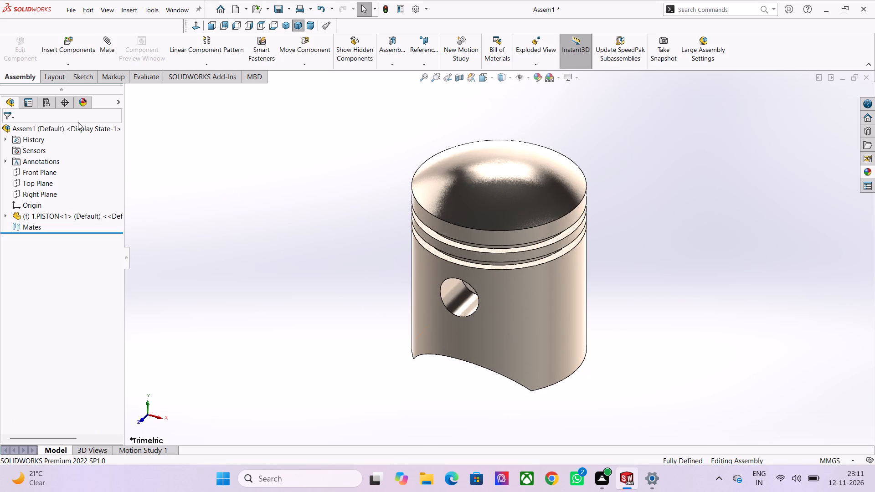
Insert the part 2.PISTON PIN from the ENGINE folder into the assembly, placing it in the empty space beside the piston.
{"action": "left_click", "coordinate": [72, 46]}
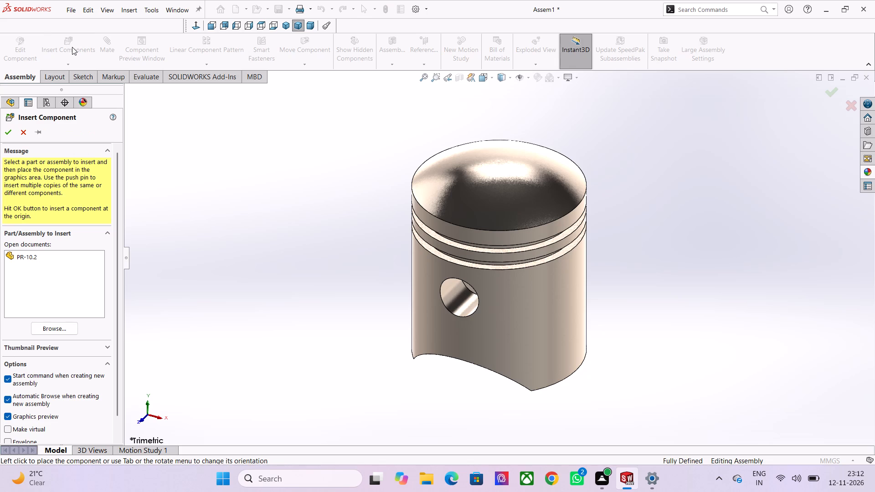
{"action": "left_click", "coordinate": [61, 327]}
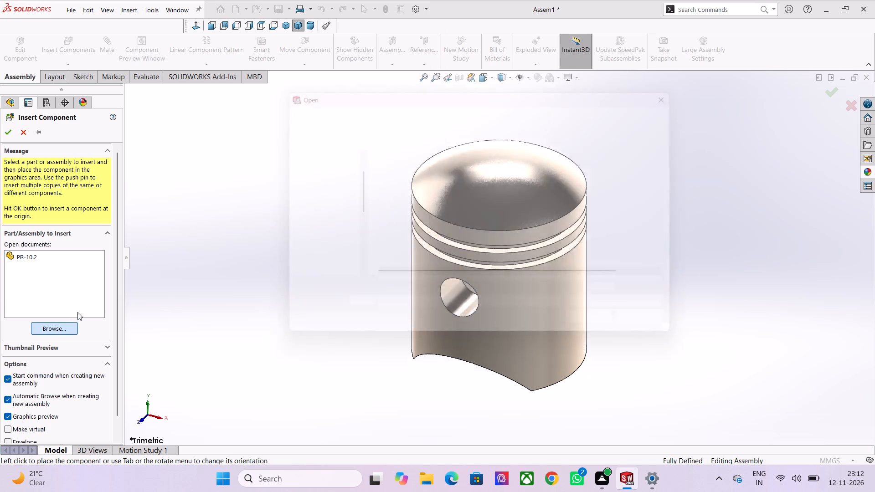
{"action": "left_click", "coordinate": [393, 188]}
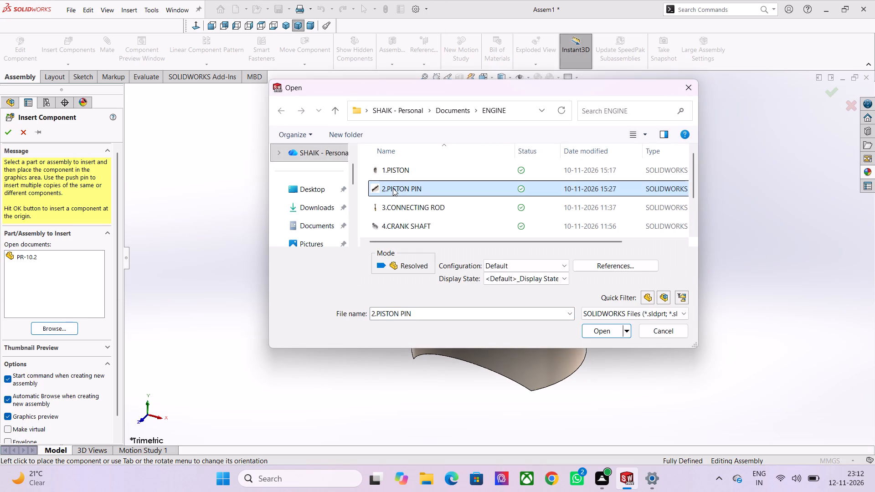
{"action": "double_click", "coordinate": [415, 190]}
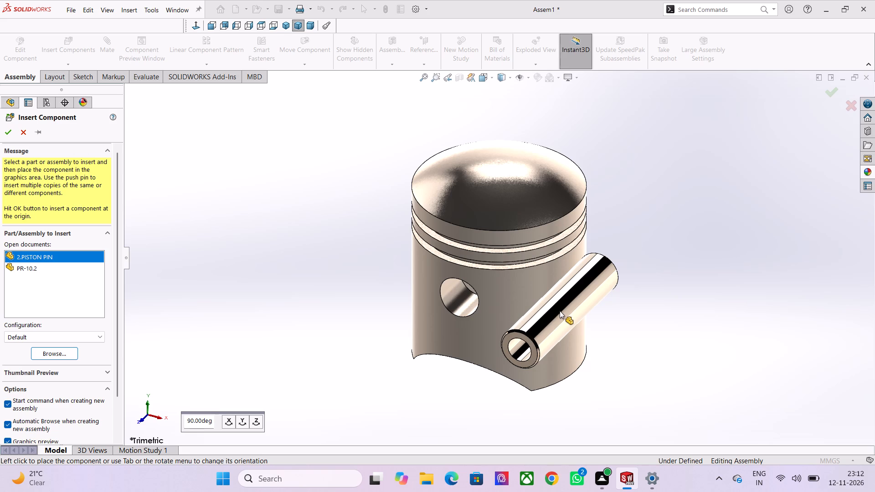
{"action": "scroll", "coordinate": [450, 242], "scroll_direction": "up", "scroll_amount": 1}
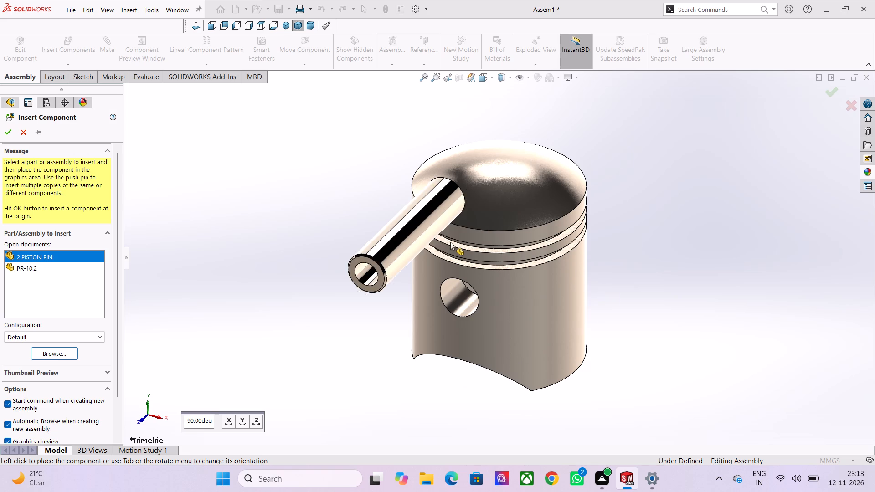
{"action": "scroll", "coordinate": [440, 258], "scroll_direction": "down", "scroll_amount": 1}
{"action": "scroll", "coordinate": [383, 308], "scroll_direction": "down", "scroll_amount": 2}
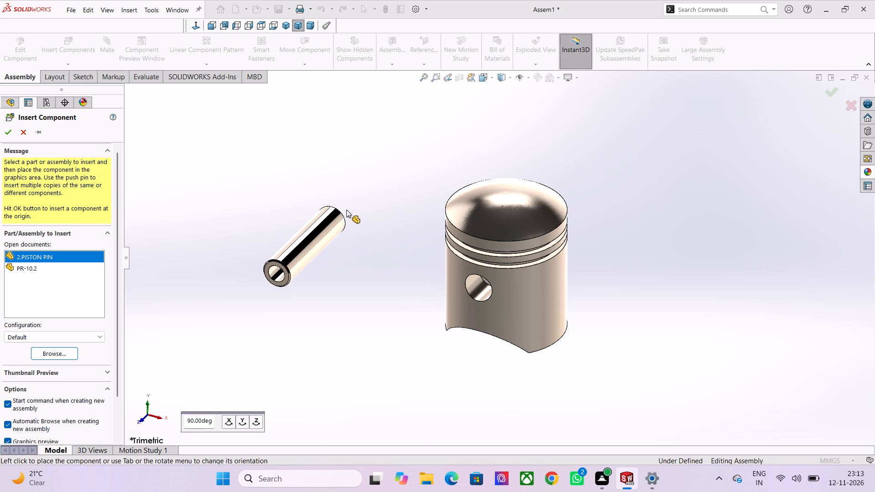
{"action": "scroll", "coordinate": [358, 214], "scroll_direction": "down", "scroll_amount": 2}
{"action": "scroll", "coordinate": [510, 296], "scroll_direction": "up", "scroll_amount": 2}
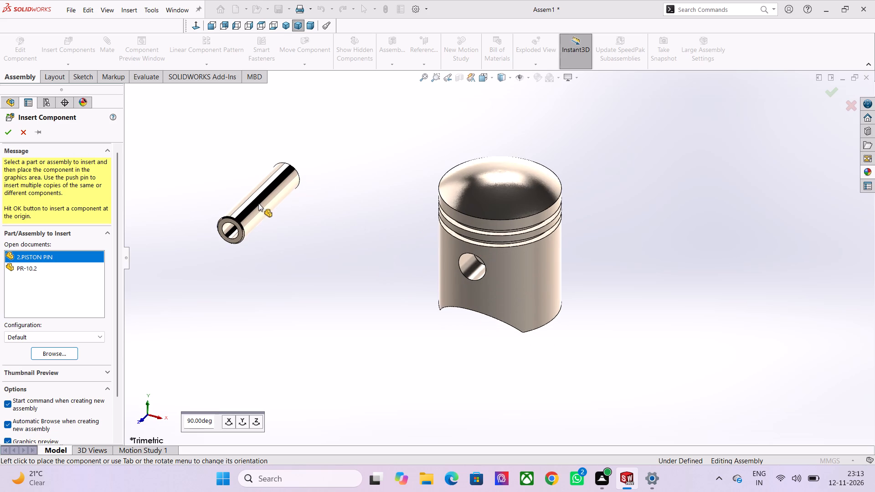
{"action": "scroll", "coordinate": [437, 217], "scroll_direction": "up", "scroll_amount": 3}
{"action": "scroll", "coordinate": [462, 219], "scroll_direction": "down", "scroll_amount": 3}
{"action": "scroll", "coordinate": [376, 266], "scroll_direction": "down", "scroll_amount": 1}
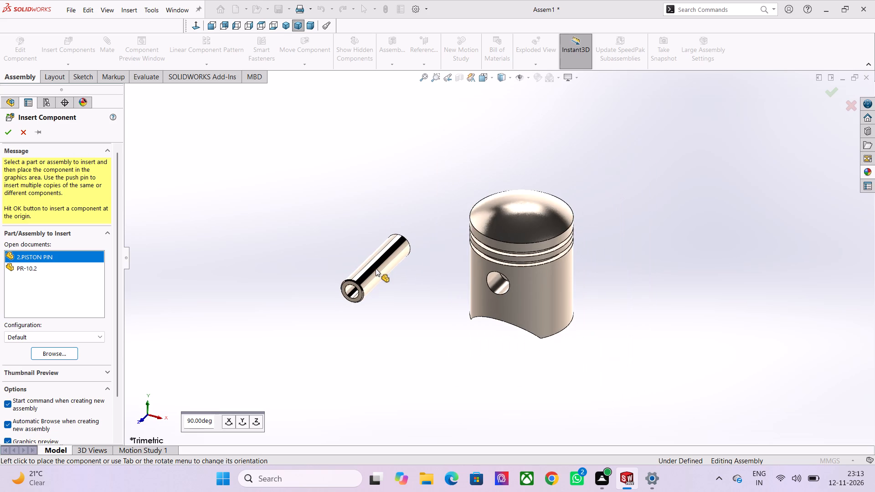
{"action": "scroll", "coordinate": [376, 268], "scroll_direction": "down", "scroll_amount": 2}
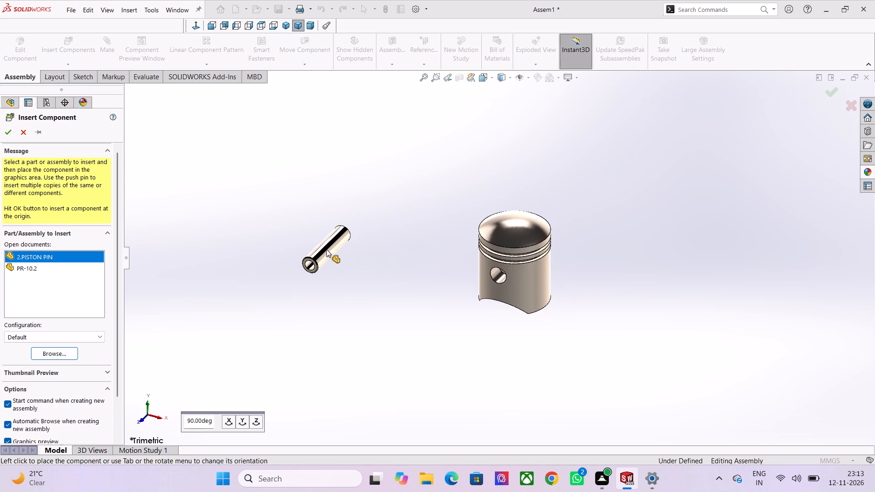
{"action": "scroll", "coordinate": [499, 259], "scroll_direction": "up", "scroll_amount": 2}
{"action": "scroll", "coordinate": [485, 323], "scroll_direction": "up", "scroll_amount": 2}
{"action": "scroll", "coordinate": [486, 323], "scroll_direction": "down", "scroll_amount": 3}
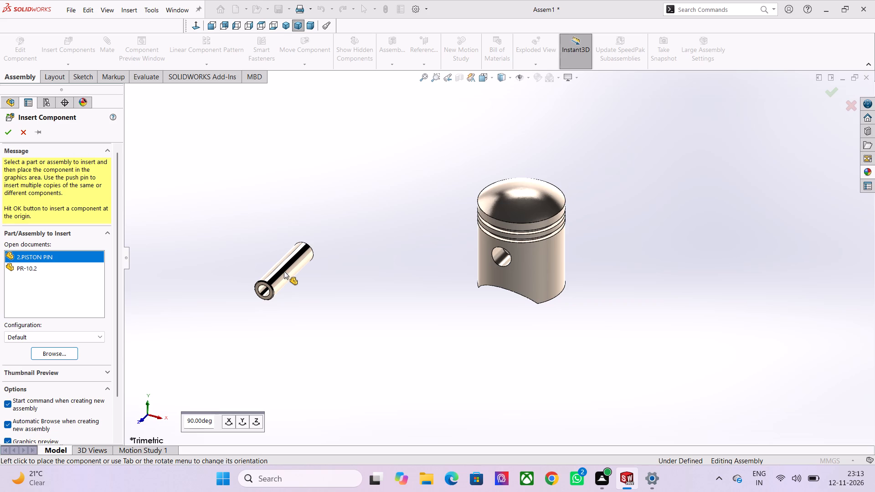
{"action": "scroll", "coordinate": [485, 249], "scroll_direction": "down", "scroll_amount": 2}
{"action": "scroll", "coordinate": [540, 241], "scroll_direction": "up", "scroll_amount": 3}
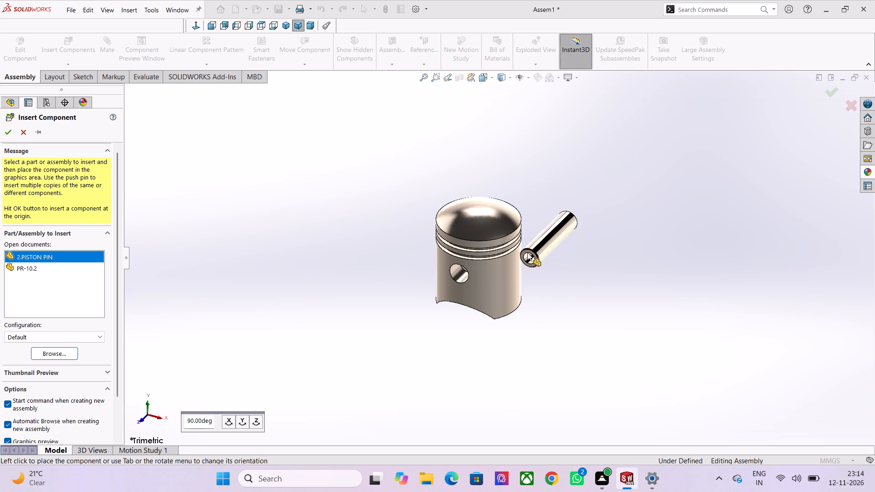
{"action": "scroll", "coordinate": [437, 280], "scroll_direction": "down", "scroll_amount": 1}
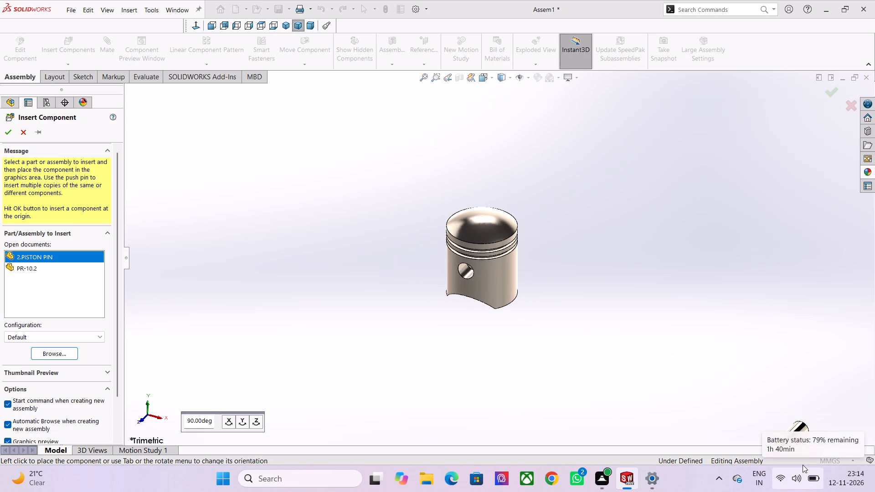
{"action": "scroll", "coordinate": [435, 224], "scroll_direction": "up", "scroll_amount": 1}
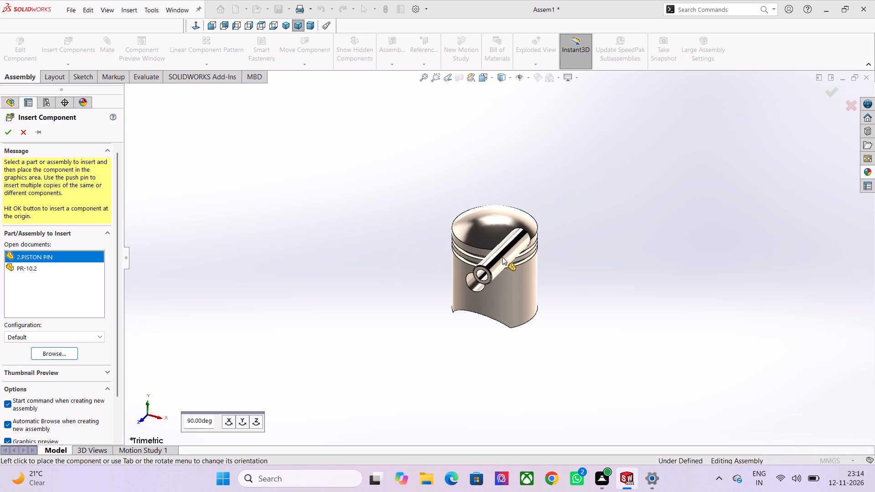
{"action": "scroll", "coordinate": [503, 258], "scroll_direction": "down", "scroll_amount": 1}
{"action": "scroll", "coordinate": [546, 314], "scroll_direction": "down", "scroll_amount": 1}
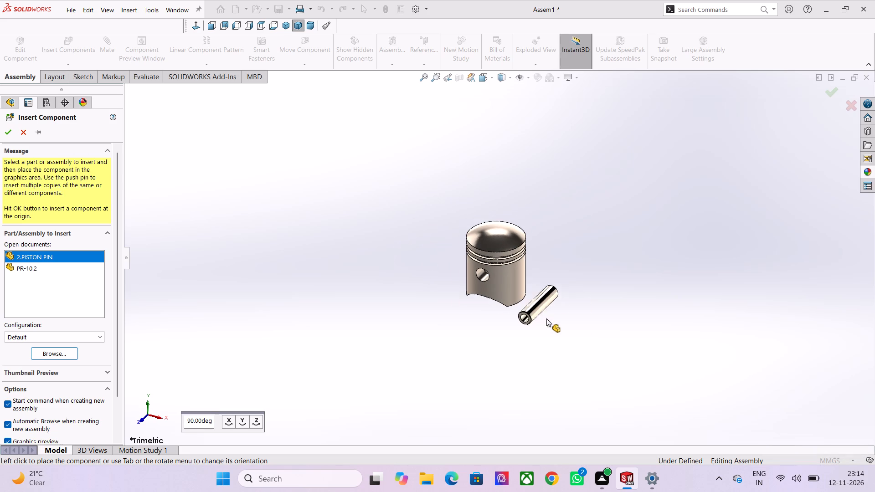
{"action": "scroll", "coordinate": [460, 241], "scroll_direction": "up", "scroll_amount": 1}
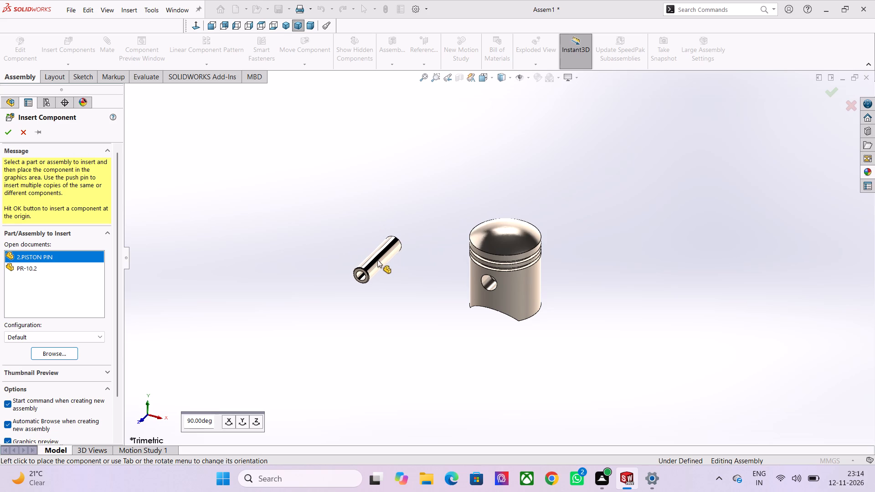
{"action": "scroll", "coordinate": [525, 267], "scroll_direction": "up", "scroll_amount": 2}
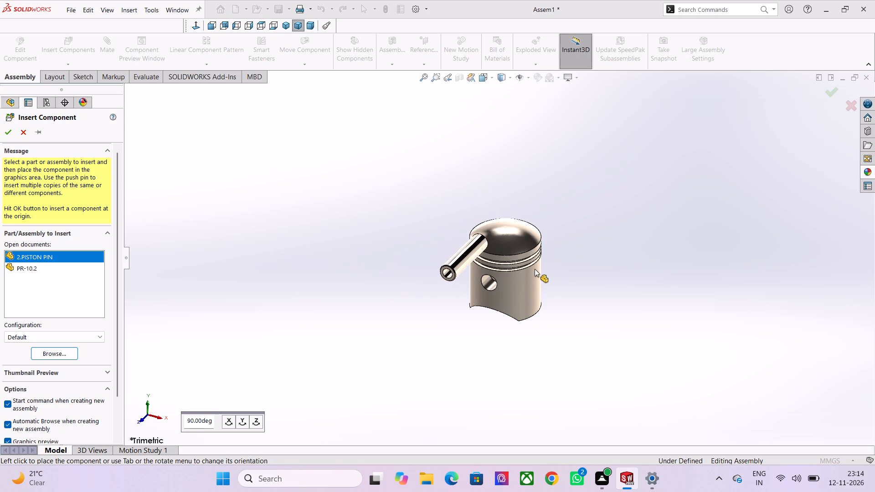
{"action": "scroll", "coordinate": [538, 269], "scroll_direction": "up", "scroll_amount": 2}
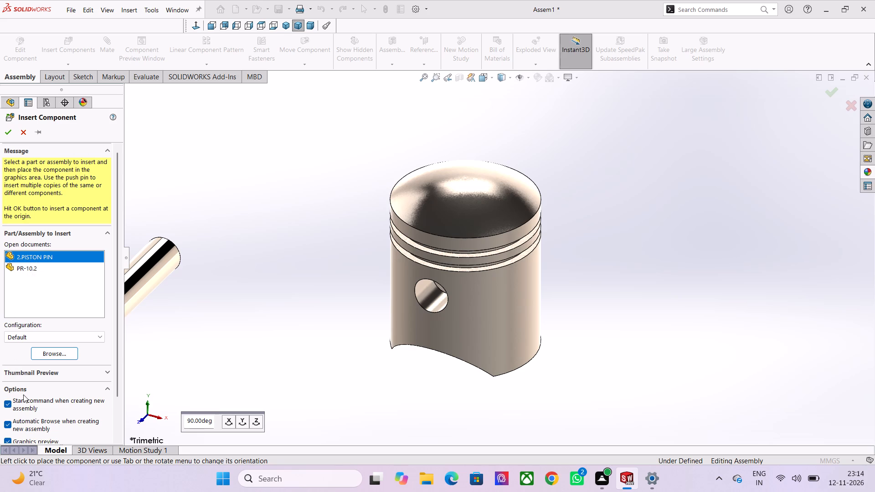
{"action": "scroll", "coordinate": [23, 396], "scroll_direction": "down", "scroll_amount": 1}
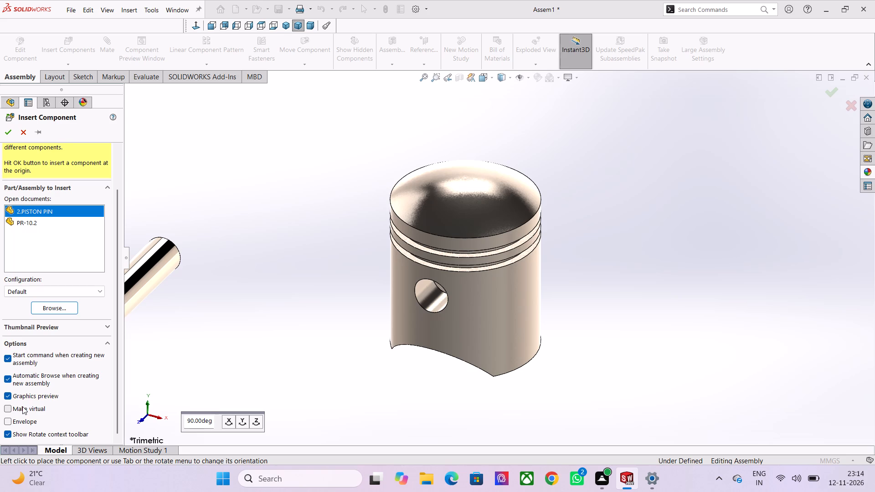
{"action": "scroll", "coordinate": [474, 210], "scroll_direction": "down", "scroll_amount": 2}
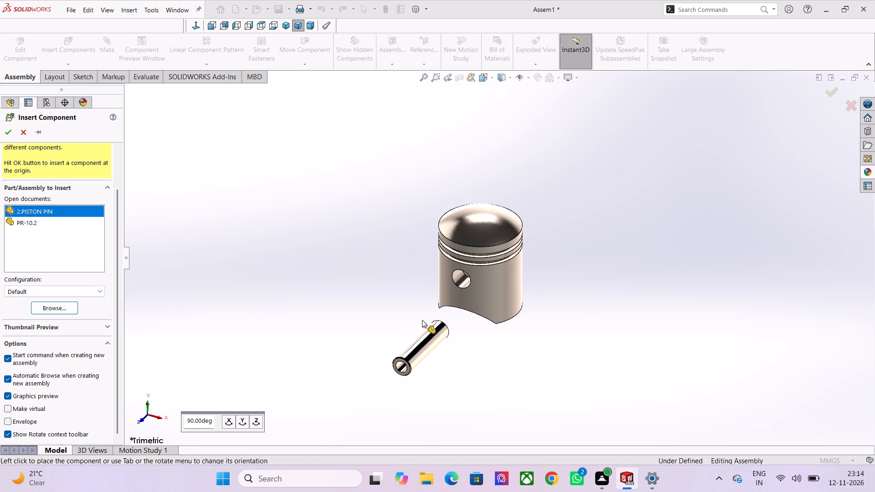
{"action": "scroll", "coordinate": [400, 260], "scroll_direction": "up", "scroll_amount": 2}
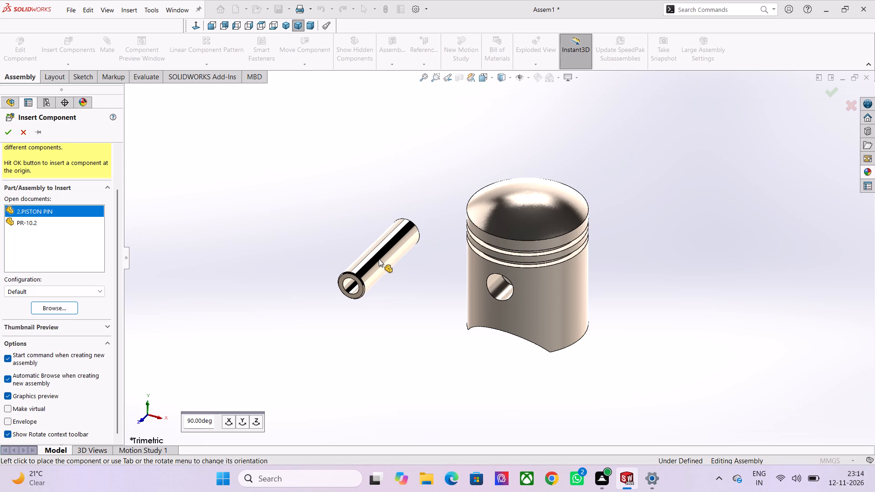
{"action": "scroll", "coordinate": [426, 245], "scroll_direction": "down", "scroll_amount": 2}
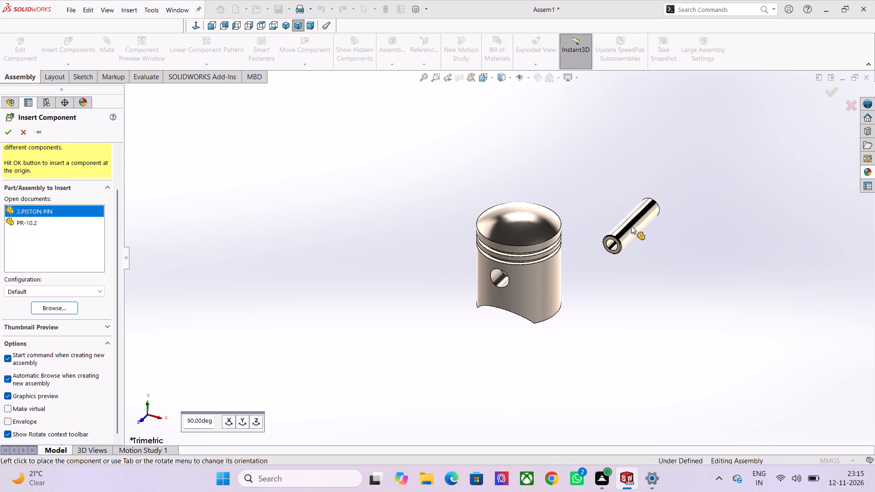
{"action": "scroll", "coordinate": [618, 228], "scroll_direction": "up", "scroll_amount": 3}
{"action": "scroll", "coordinate": [416, 271], "scroll_direction": "up", "scroll_amount": 3}
{"action": "scroll", "coordinate": [419, 277], "scroll_direction": "down", "scroll_amount": 3}
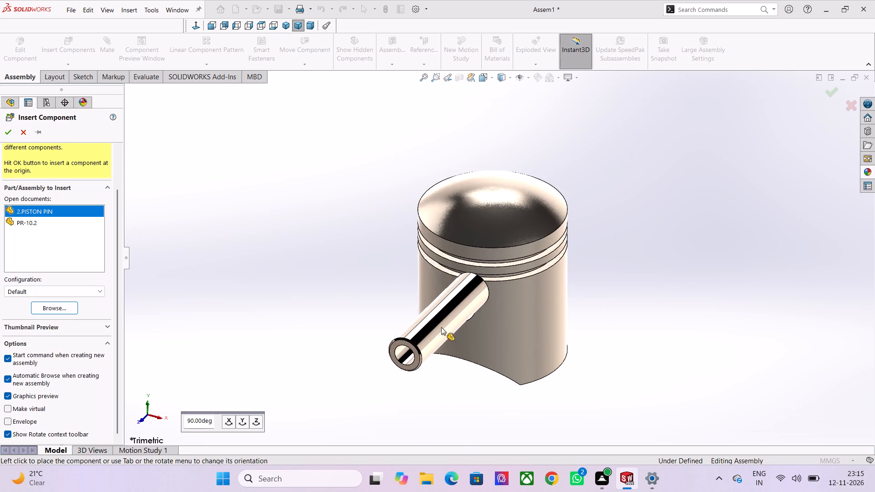
{"action": "scroll", "coordinate": [441, 327], "scroll_direction": "down", "scroll_amount": 3}
{"action": "scroll", "coordinate": [512, 310], "scroll_direction": "up", "scroll_amount": 3}
{"action": "scroll", "coordinate": [500, 249], "scroll_direction": "up", "scroll_amount": 2}
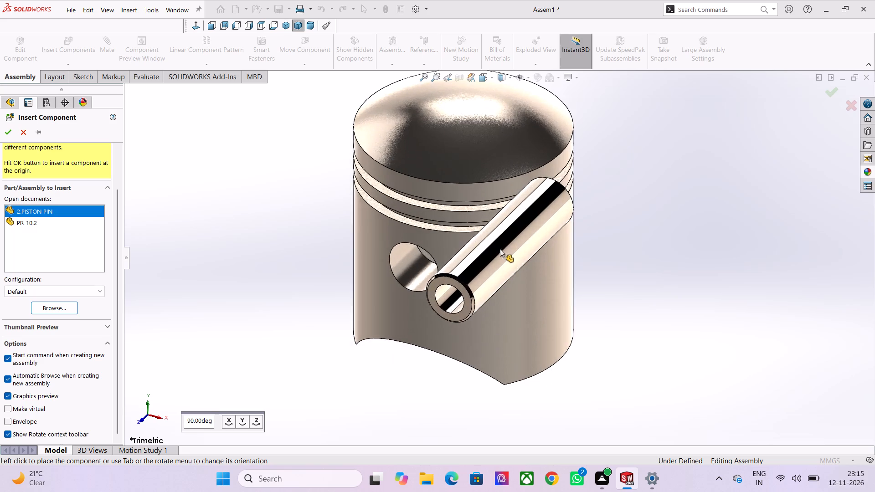
{"action": "scroll", "coordinate": [485, 262], "scroll_direction": "down", "scroll_amount": 3}
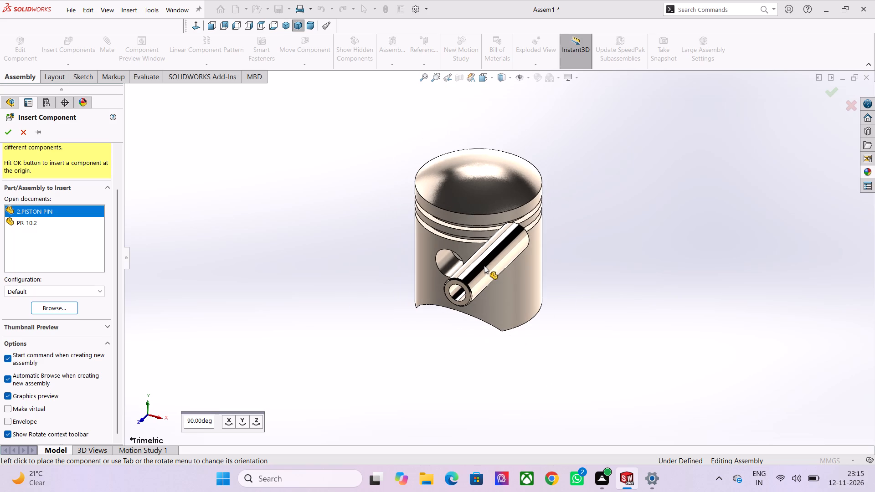
{"action": "scroll", "coordinate": [484, 266], "scroll_direction": "down", "scroll_amount": 2}
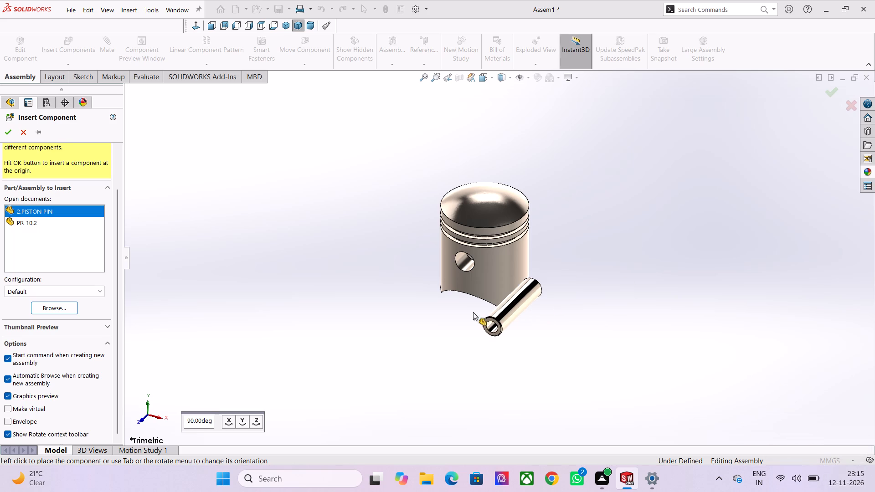
{"action": "scroll", "coordinate": [499, 257], "scroll_direction": "up", "scroll_amount": 4}
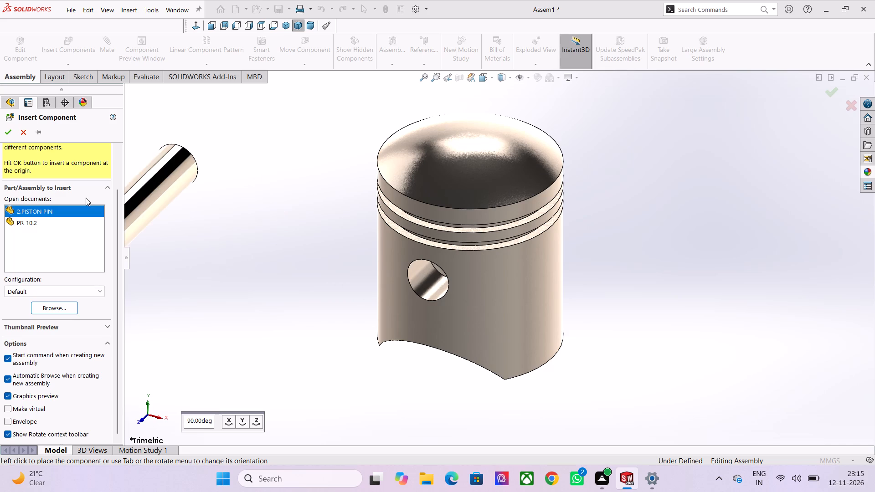
{"action": "scroll", "coordinate": [344, 215], "scroll_direction": "down", "scroll_amount": 3}
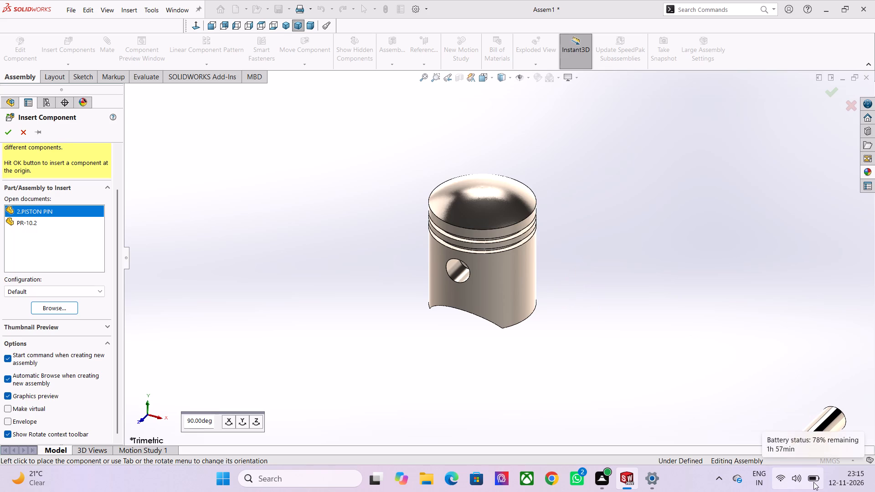
{"action": "scroll", "coordinate": [499, 170], "scroll_direction": "up", "scroll_amount": 3}
{"action": "scroll", "coordinate": [482, 215], "scroll_direction": "down", "scroll_amount": 2}
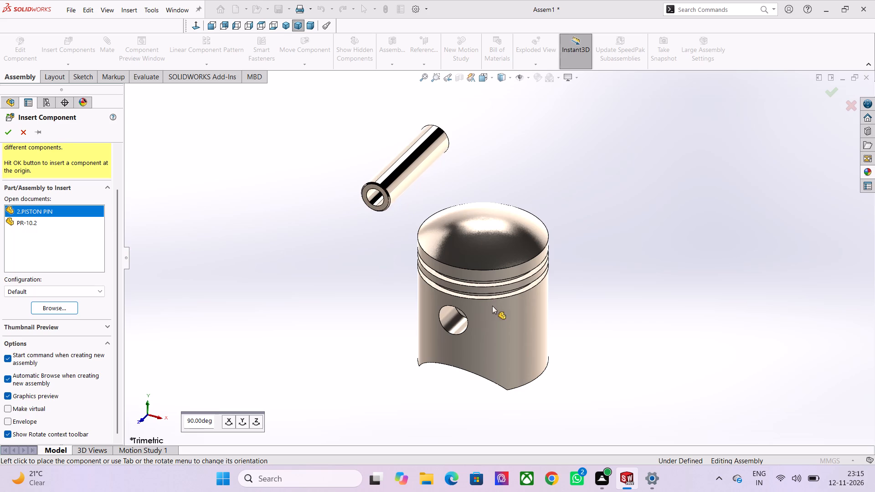
{"action": "scroll", "coordinate": [495, 311], "scroll_direction": "down", "scroll_amount": 1}
{"action": "scroll", "coordinate": [494, 293], "scroll_direction": "up", "scroll_amount": 2}
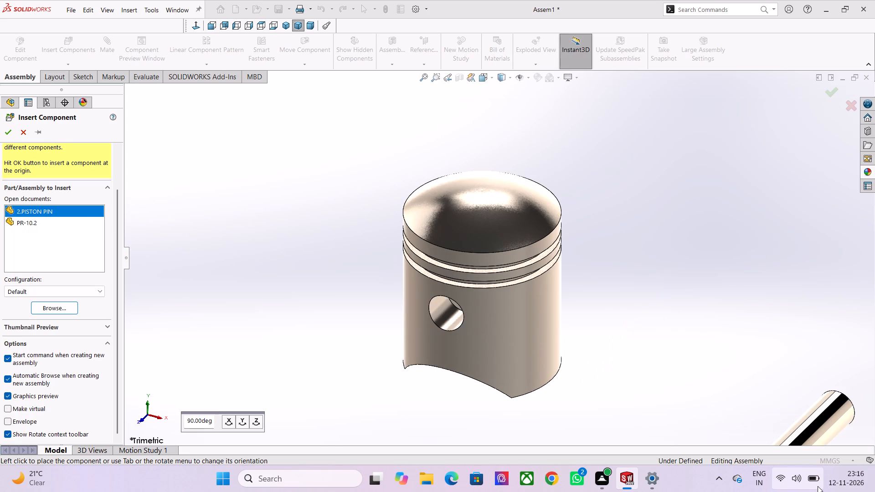
{"action": "scroll", "coordinate": [561, 332], "scroll_direction": "down", "scroll_amount": 1}
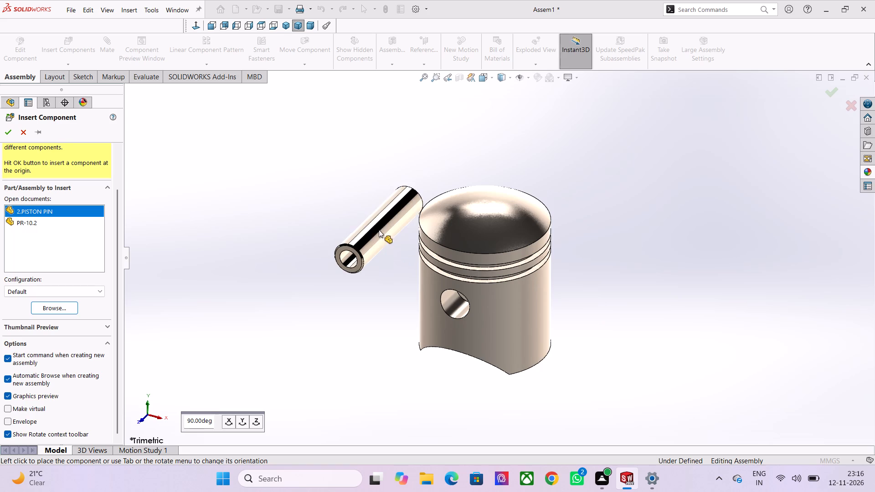
{"action": "left_click", "coordinate": [337, 209]}
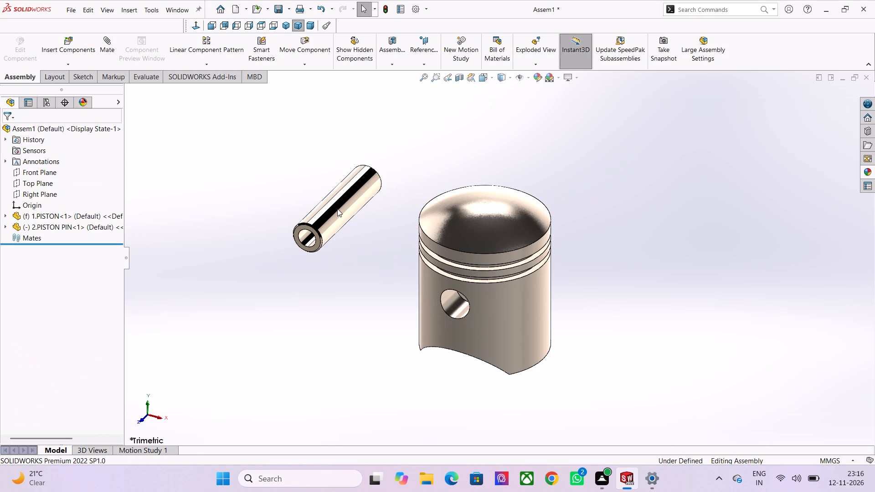
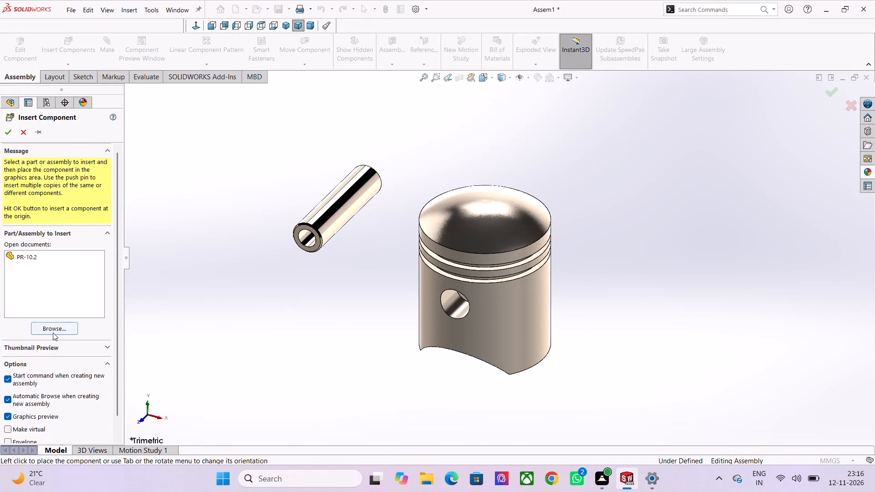
Load the part 3.CONNECTING ROD from the ENGINE folder as the next component for placement in the assembly.
{"action": "left_click", "coordinate": [53, 333]}
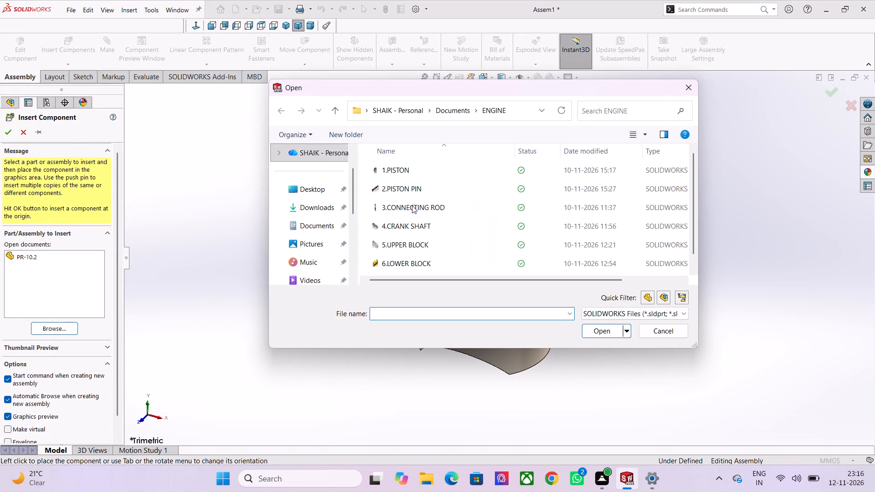
{"action": "double_click", "coordinate": [412, 206]}
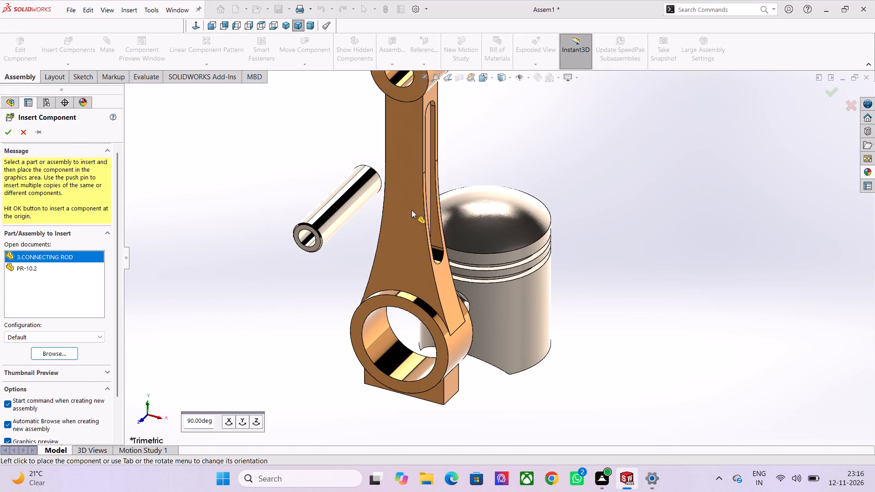
{"action": "scroll", "coordinate": [547, 154], "scroll_direction": "down", "scroll_amount": 1}
{"action": "scroll", "coordinate": [544, 202], "scroll_direction": "down", "scroll_amount": 5}
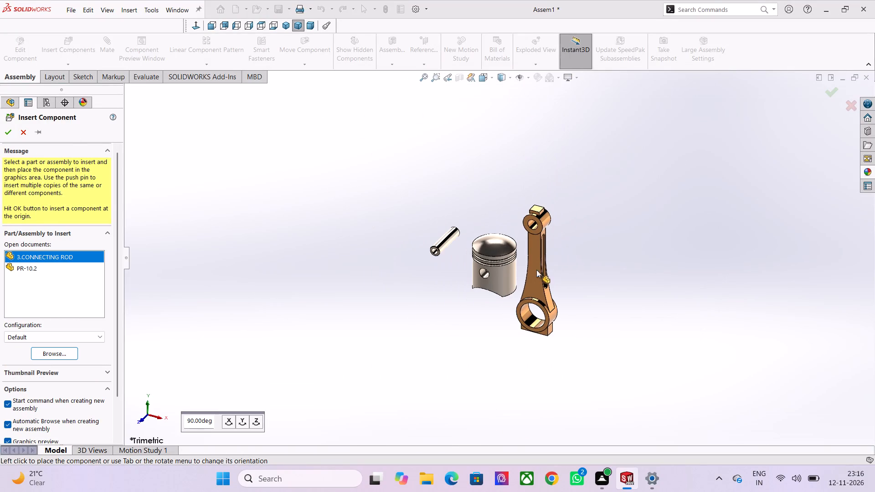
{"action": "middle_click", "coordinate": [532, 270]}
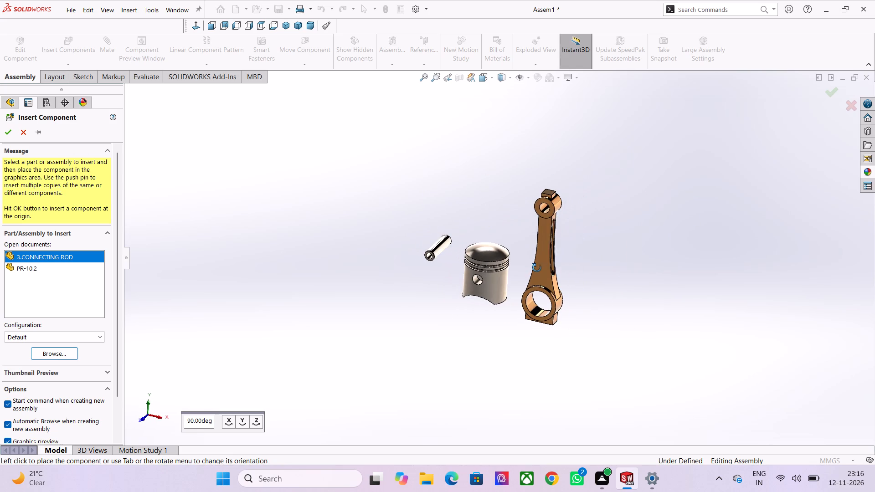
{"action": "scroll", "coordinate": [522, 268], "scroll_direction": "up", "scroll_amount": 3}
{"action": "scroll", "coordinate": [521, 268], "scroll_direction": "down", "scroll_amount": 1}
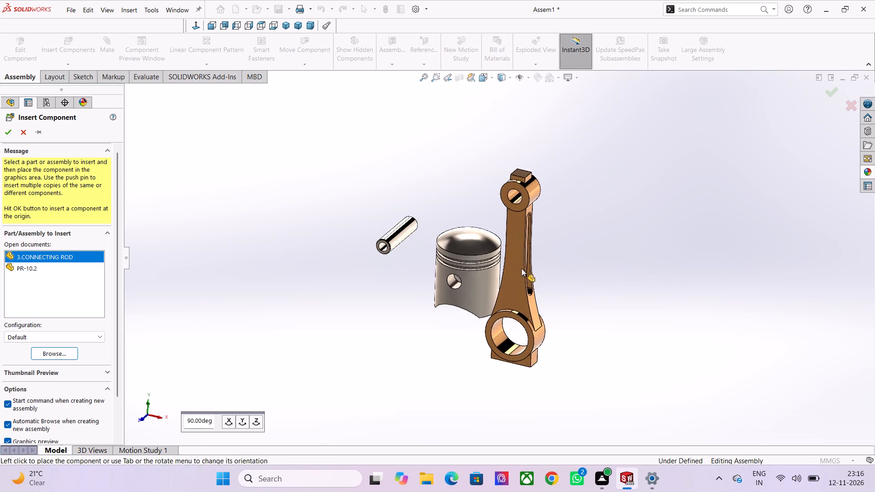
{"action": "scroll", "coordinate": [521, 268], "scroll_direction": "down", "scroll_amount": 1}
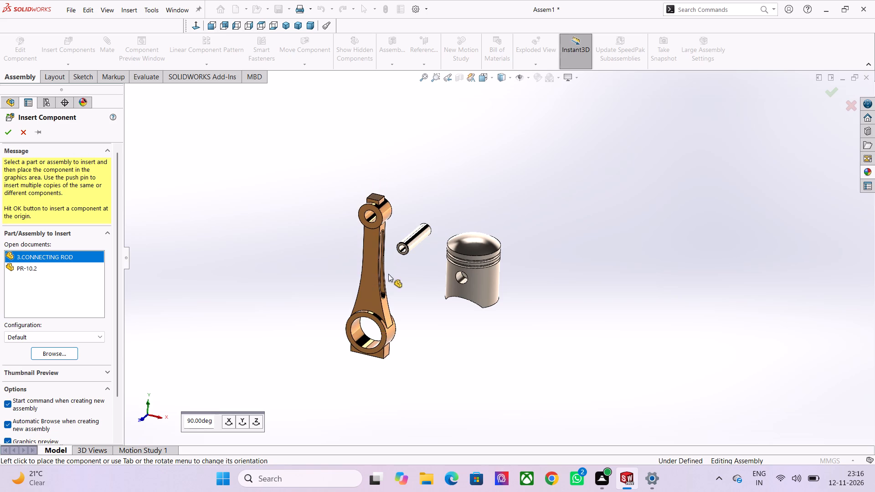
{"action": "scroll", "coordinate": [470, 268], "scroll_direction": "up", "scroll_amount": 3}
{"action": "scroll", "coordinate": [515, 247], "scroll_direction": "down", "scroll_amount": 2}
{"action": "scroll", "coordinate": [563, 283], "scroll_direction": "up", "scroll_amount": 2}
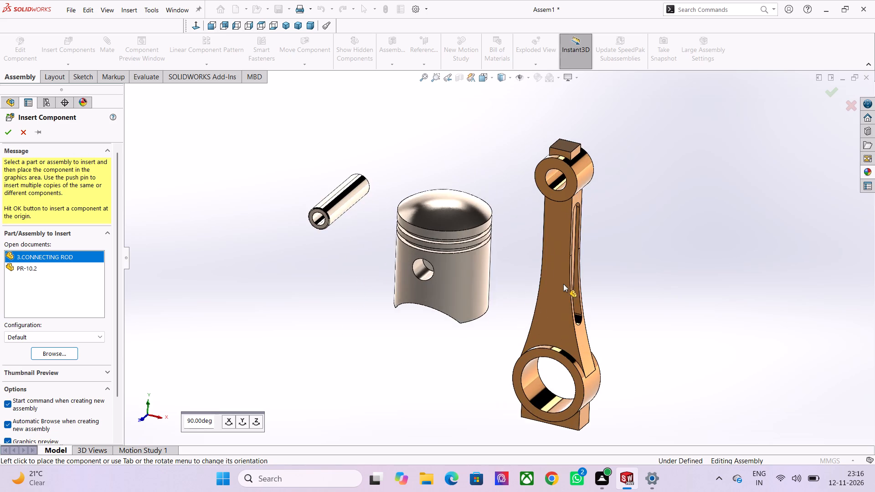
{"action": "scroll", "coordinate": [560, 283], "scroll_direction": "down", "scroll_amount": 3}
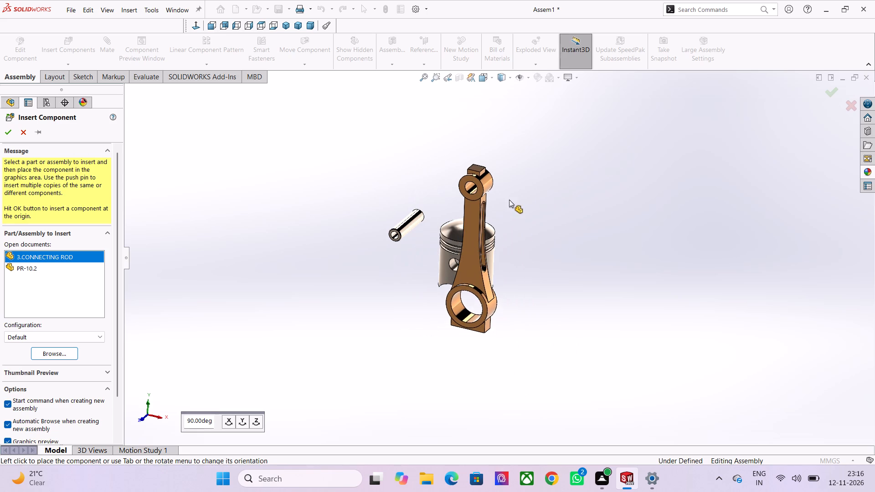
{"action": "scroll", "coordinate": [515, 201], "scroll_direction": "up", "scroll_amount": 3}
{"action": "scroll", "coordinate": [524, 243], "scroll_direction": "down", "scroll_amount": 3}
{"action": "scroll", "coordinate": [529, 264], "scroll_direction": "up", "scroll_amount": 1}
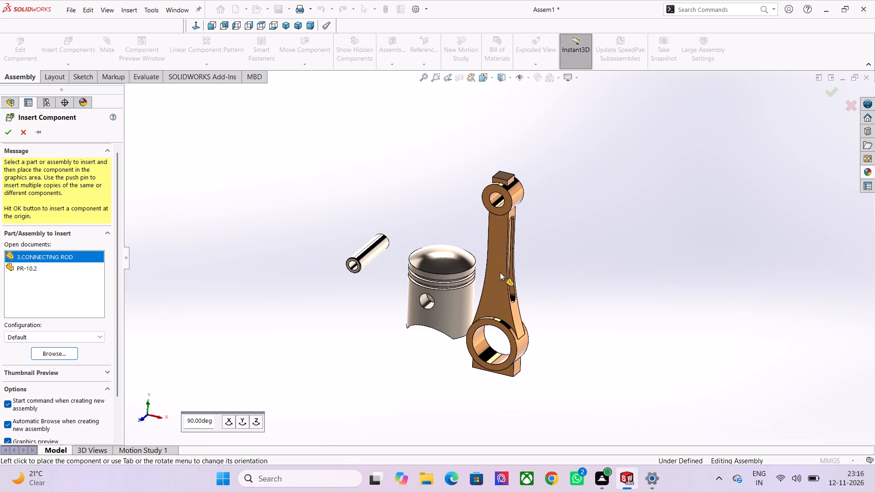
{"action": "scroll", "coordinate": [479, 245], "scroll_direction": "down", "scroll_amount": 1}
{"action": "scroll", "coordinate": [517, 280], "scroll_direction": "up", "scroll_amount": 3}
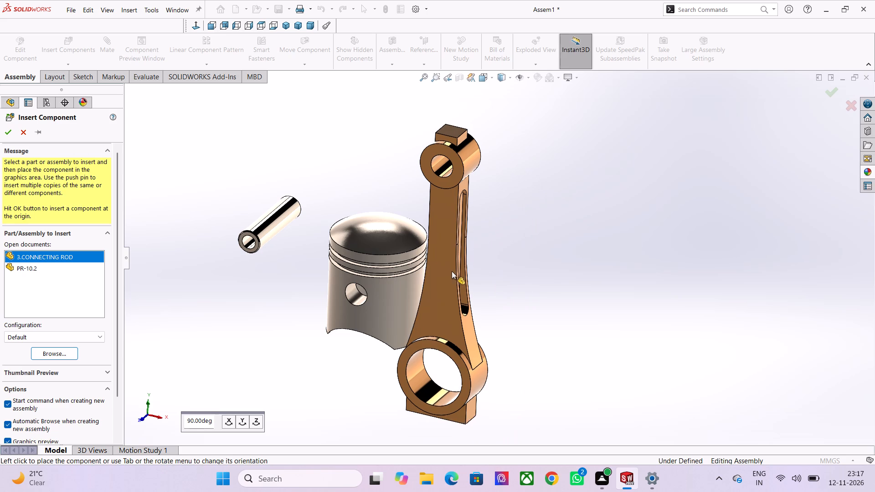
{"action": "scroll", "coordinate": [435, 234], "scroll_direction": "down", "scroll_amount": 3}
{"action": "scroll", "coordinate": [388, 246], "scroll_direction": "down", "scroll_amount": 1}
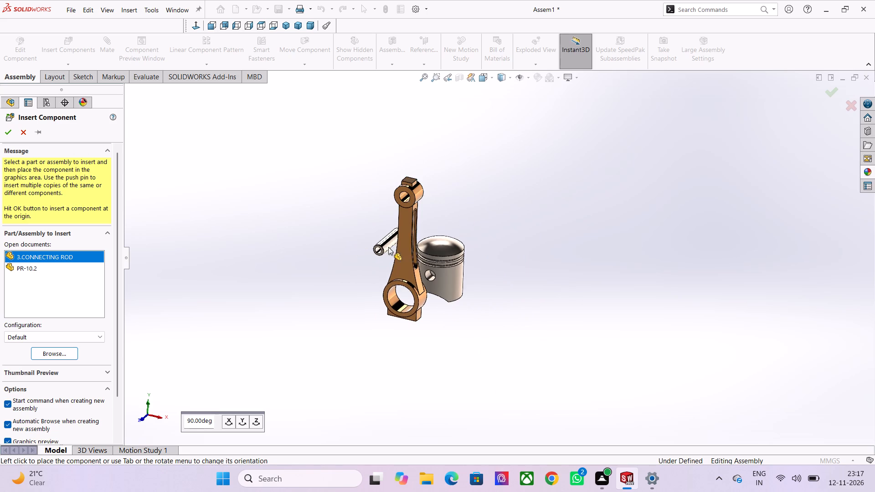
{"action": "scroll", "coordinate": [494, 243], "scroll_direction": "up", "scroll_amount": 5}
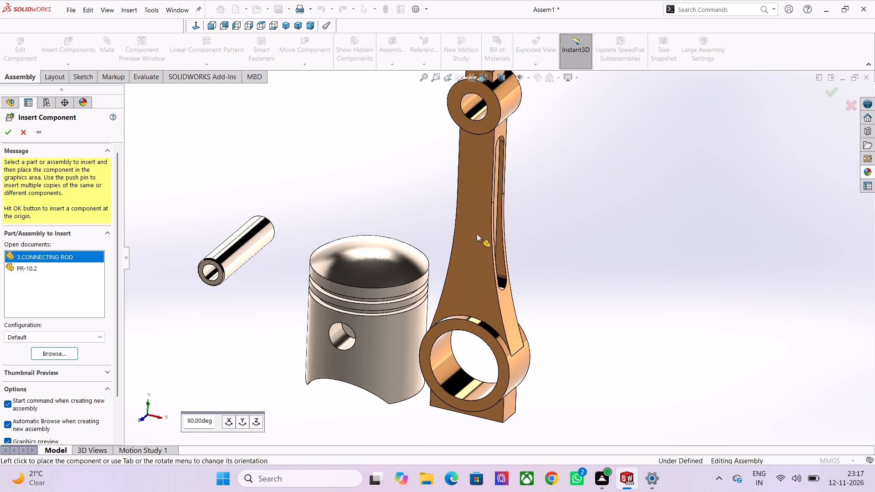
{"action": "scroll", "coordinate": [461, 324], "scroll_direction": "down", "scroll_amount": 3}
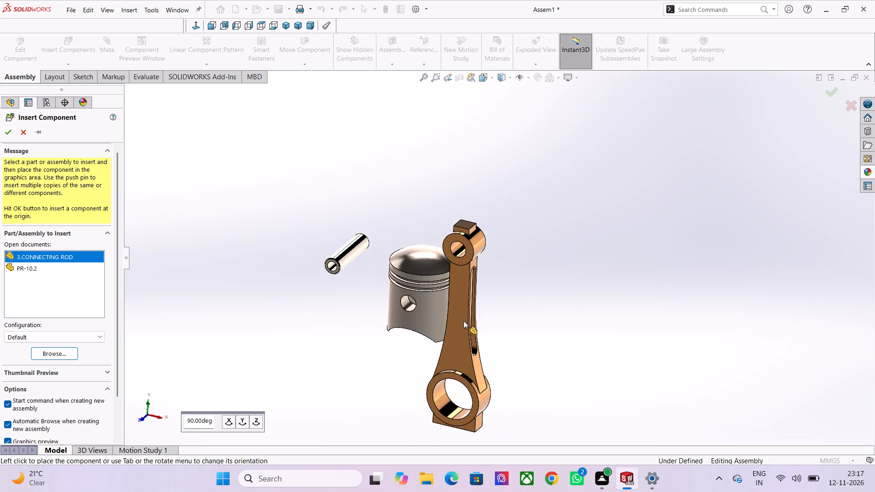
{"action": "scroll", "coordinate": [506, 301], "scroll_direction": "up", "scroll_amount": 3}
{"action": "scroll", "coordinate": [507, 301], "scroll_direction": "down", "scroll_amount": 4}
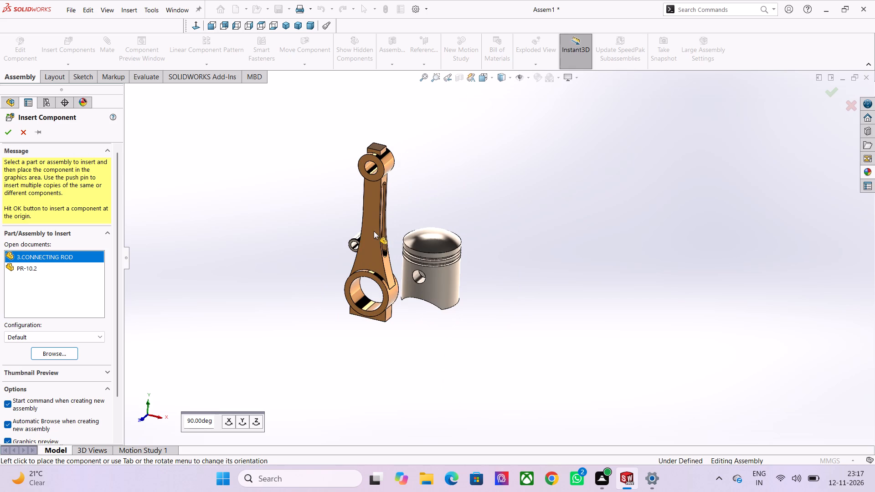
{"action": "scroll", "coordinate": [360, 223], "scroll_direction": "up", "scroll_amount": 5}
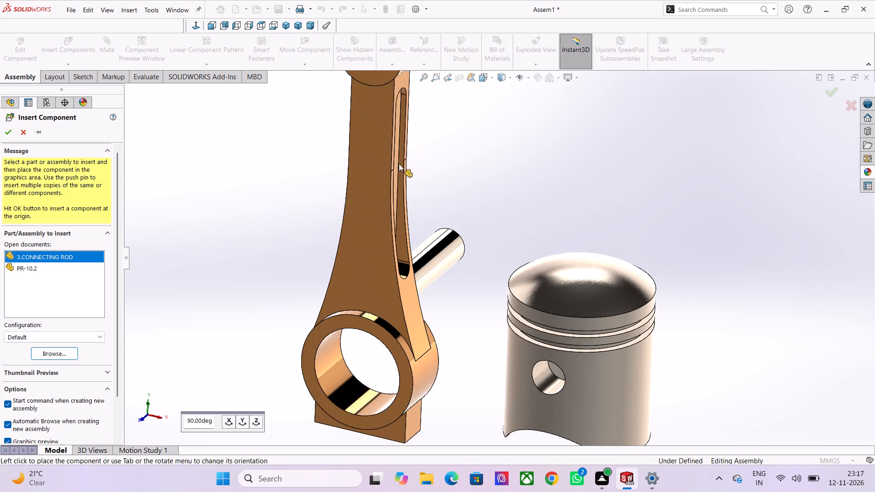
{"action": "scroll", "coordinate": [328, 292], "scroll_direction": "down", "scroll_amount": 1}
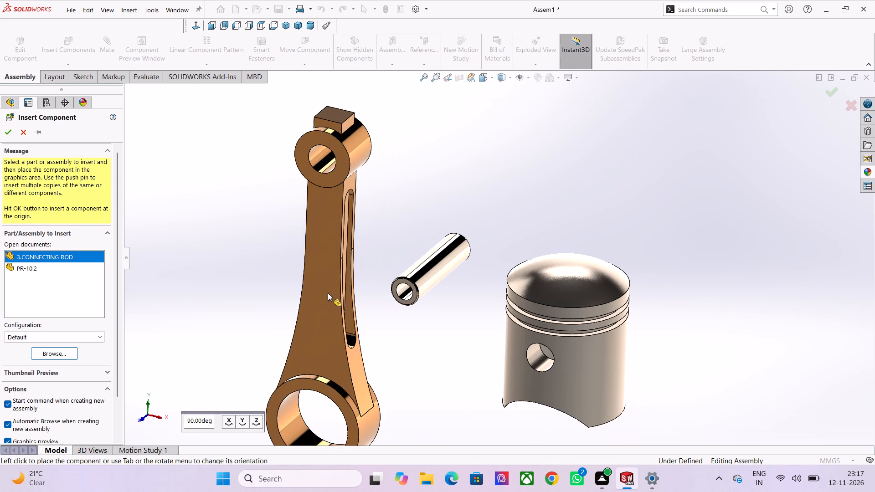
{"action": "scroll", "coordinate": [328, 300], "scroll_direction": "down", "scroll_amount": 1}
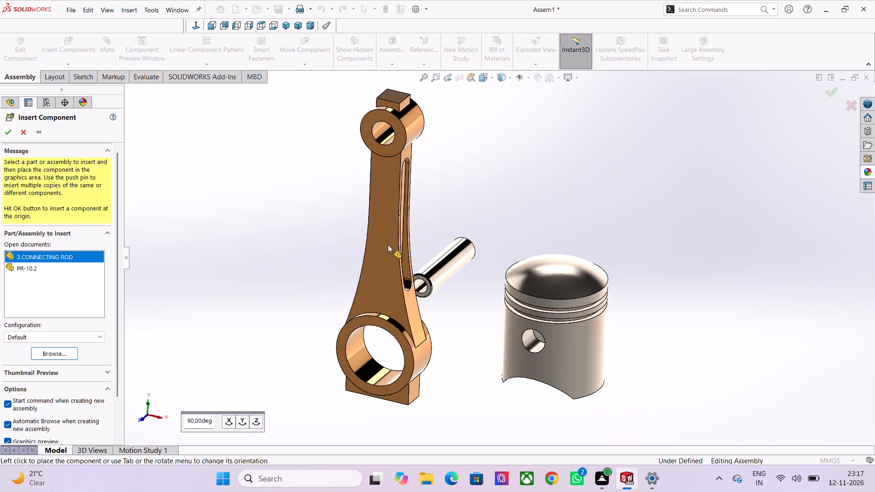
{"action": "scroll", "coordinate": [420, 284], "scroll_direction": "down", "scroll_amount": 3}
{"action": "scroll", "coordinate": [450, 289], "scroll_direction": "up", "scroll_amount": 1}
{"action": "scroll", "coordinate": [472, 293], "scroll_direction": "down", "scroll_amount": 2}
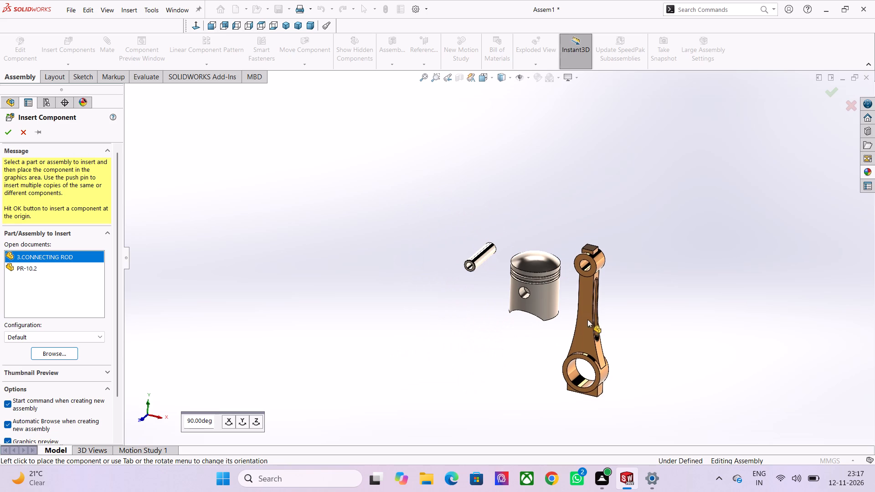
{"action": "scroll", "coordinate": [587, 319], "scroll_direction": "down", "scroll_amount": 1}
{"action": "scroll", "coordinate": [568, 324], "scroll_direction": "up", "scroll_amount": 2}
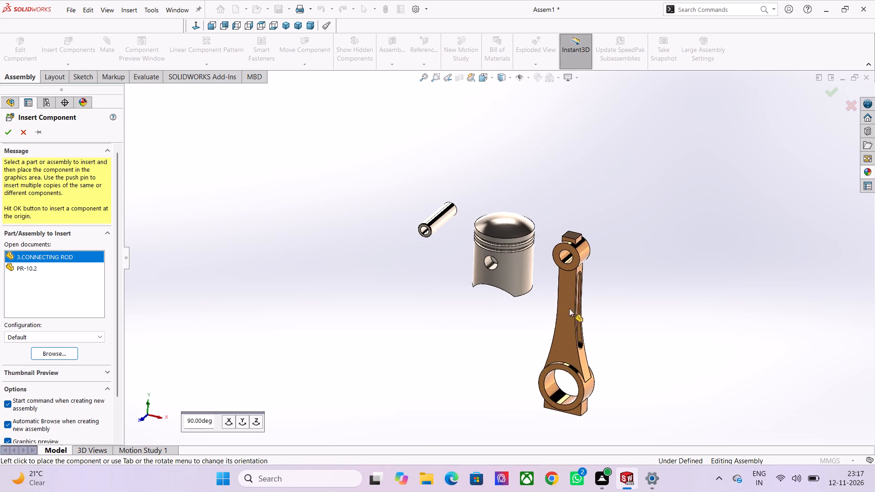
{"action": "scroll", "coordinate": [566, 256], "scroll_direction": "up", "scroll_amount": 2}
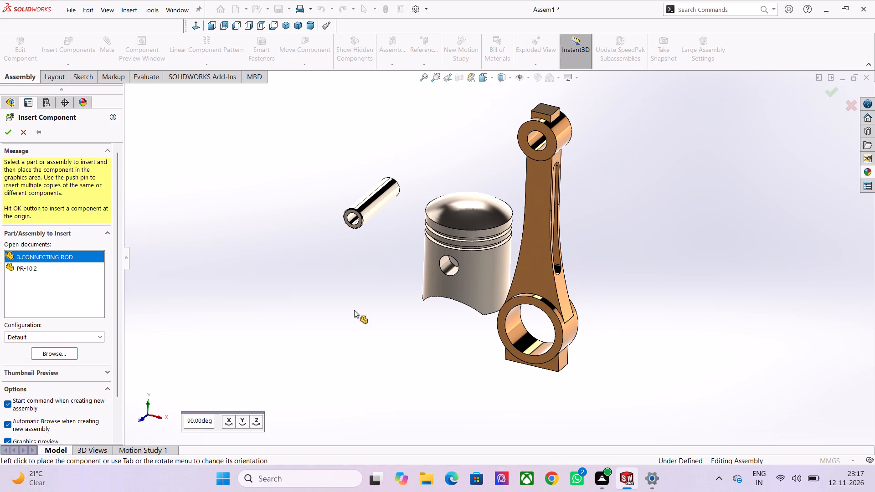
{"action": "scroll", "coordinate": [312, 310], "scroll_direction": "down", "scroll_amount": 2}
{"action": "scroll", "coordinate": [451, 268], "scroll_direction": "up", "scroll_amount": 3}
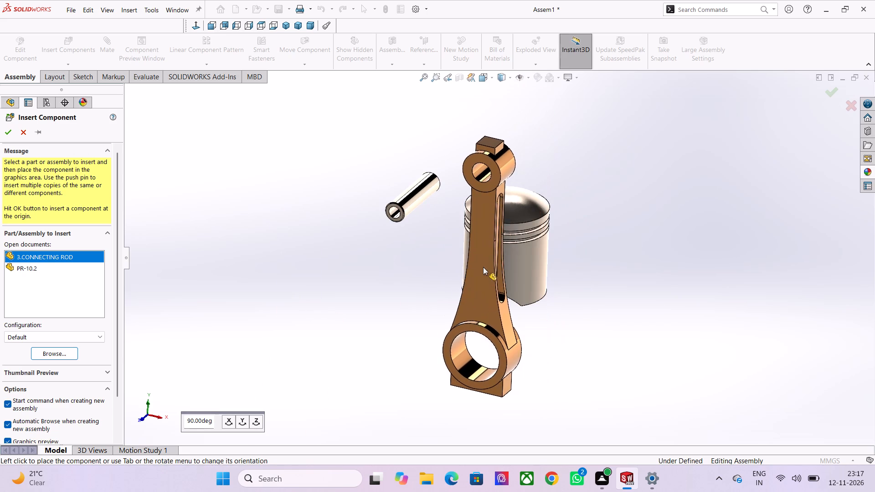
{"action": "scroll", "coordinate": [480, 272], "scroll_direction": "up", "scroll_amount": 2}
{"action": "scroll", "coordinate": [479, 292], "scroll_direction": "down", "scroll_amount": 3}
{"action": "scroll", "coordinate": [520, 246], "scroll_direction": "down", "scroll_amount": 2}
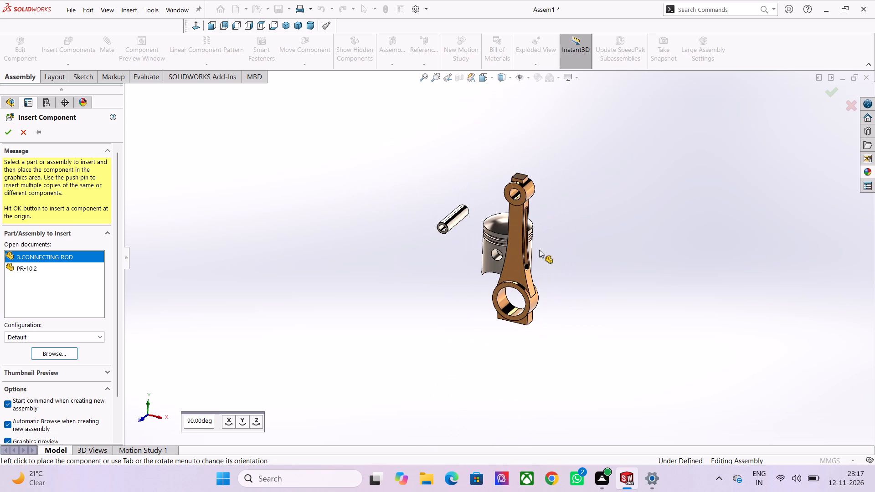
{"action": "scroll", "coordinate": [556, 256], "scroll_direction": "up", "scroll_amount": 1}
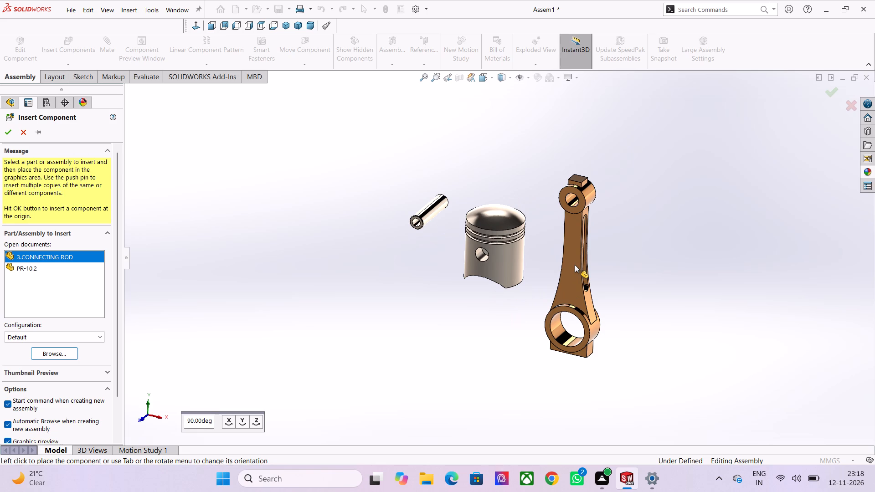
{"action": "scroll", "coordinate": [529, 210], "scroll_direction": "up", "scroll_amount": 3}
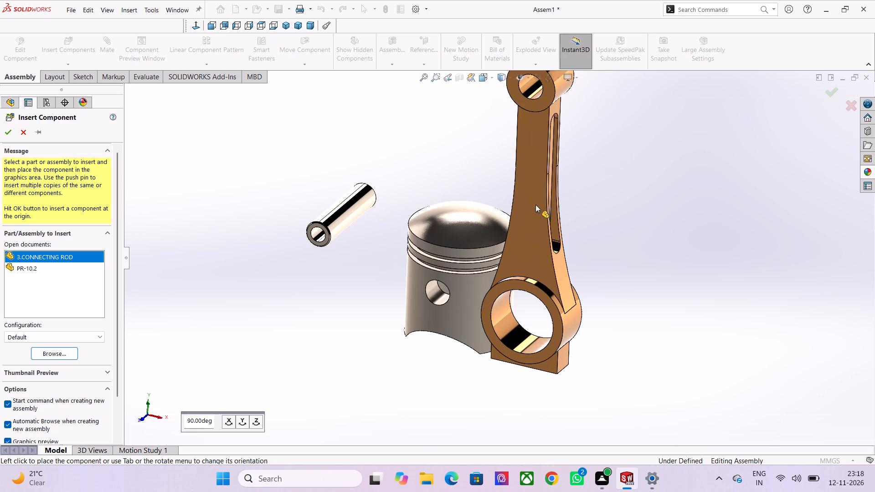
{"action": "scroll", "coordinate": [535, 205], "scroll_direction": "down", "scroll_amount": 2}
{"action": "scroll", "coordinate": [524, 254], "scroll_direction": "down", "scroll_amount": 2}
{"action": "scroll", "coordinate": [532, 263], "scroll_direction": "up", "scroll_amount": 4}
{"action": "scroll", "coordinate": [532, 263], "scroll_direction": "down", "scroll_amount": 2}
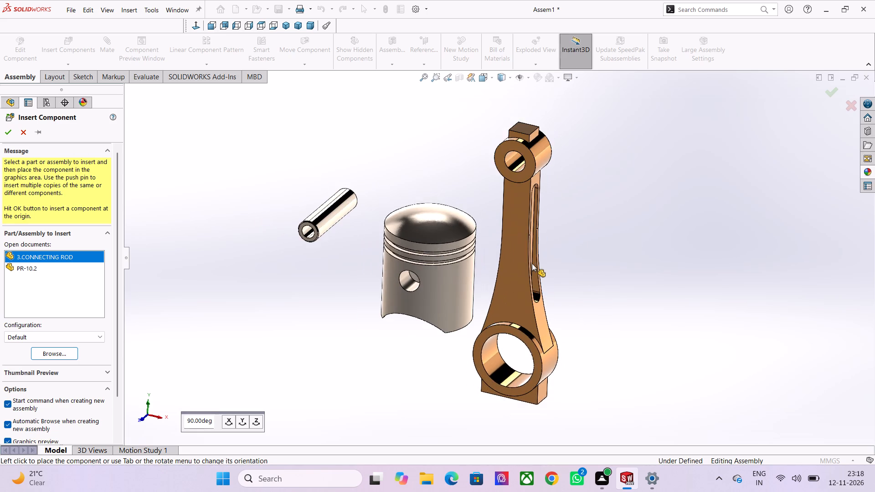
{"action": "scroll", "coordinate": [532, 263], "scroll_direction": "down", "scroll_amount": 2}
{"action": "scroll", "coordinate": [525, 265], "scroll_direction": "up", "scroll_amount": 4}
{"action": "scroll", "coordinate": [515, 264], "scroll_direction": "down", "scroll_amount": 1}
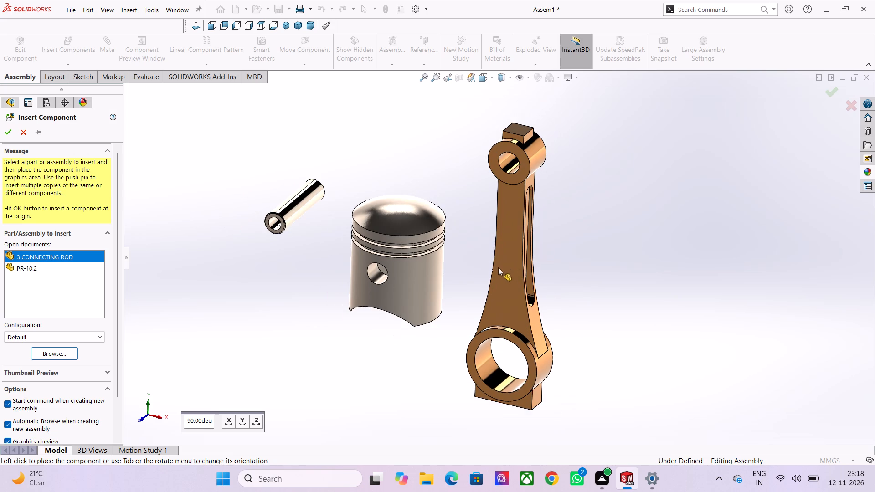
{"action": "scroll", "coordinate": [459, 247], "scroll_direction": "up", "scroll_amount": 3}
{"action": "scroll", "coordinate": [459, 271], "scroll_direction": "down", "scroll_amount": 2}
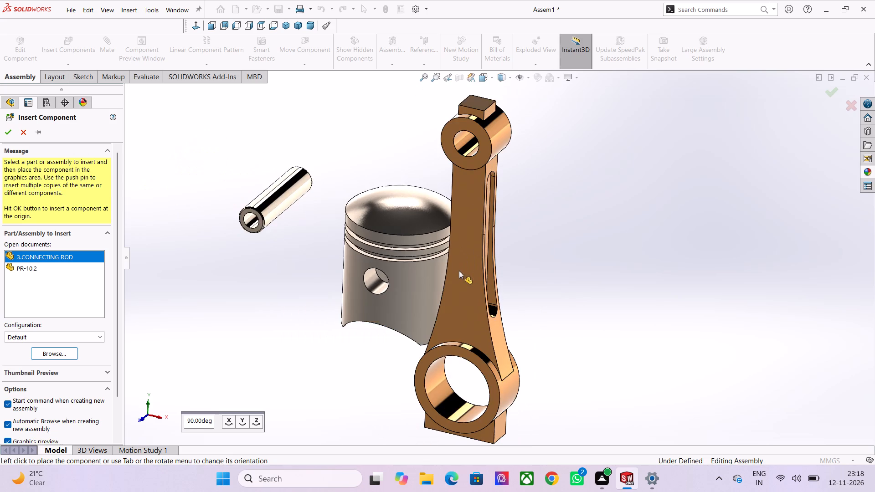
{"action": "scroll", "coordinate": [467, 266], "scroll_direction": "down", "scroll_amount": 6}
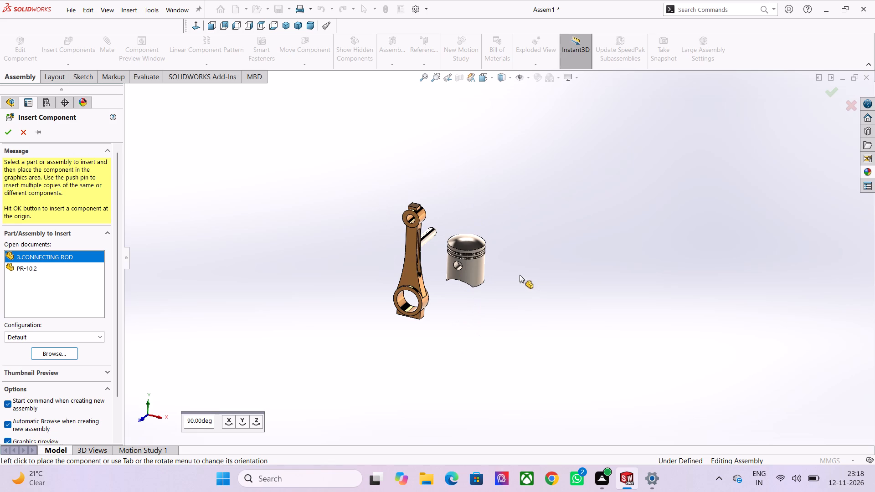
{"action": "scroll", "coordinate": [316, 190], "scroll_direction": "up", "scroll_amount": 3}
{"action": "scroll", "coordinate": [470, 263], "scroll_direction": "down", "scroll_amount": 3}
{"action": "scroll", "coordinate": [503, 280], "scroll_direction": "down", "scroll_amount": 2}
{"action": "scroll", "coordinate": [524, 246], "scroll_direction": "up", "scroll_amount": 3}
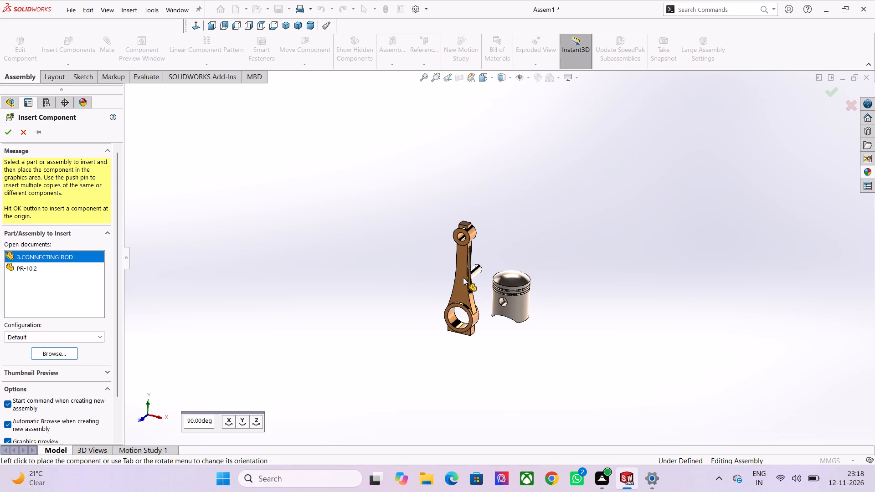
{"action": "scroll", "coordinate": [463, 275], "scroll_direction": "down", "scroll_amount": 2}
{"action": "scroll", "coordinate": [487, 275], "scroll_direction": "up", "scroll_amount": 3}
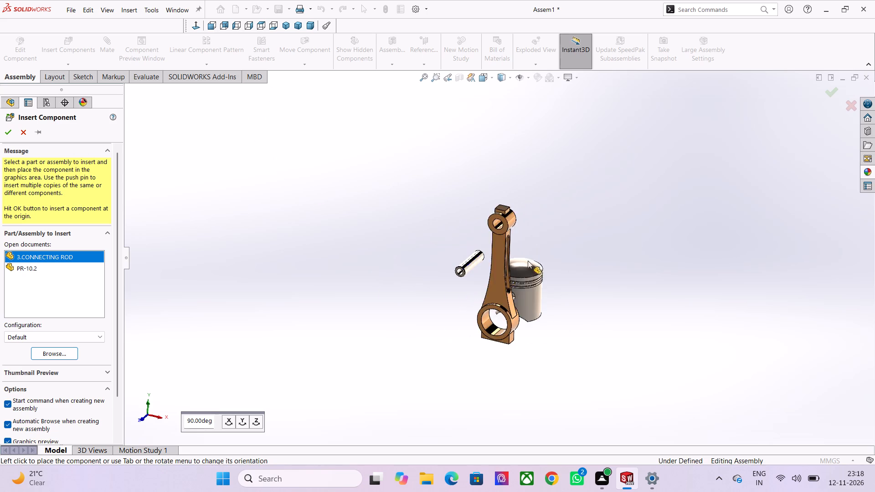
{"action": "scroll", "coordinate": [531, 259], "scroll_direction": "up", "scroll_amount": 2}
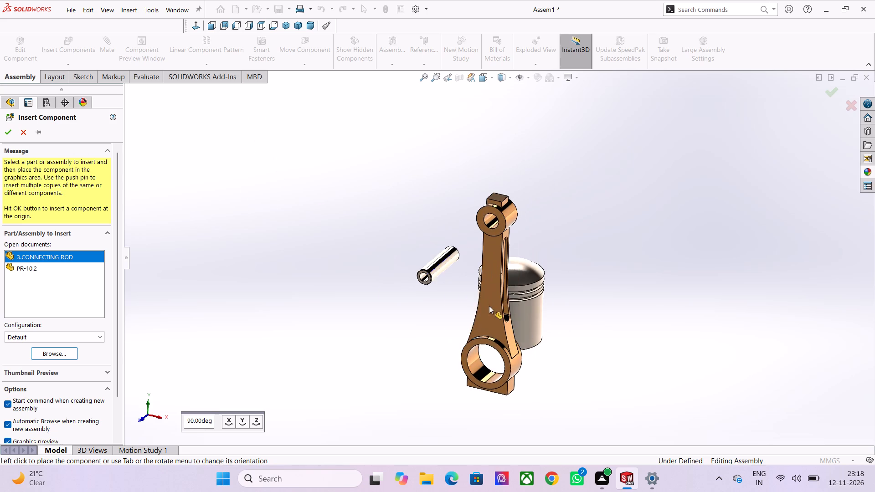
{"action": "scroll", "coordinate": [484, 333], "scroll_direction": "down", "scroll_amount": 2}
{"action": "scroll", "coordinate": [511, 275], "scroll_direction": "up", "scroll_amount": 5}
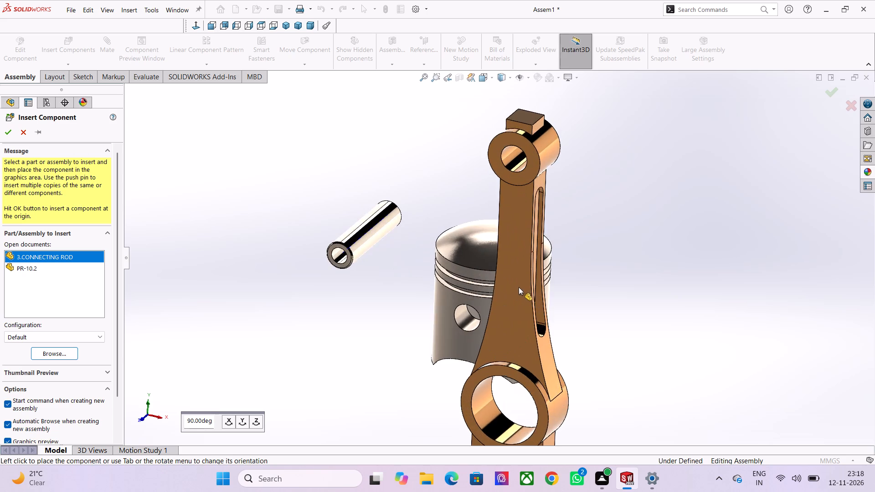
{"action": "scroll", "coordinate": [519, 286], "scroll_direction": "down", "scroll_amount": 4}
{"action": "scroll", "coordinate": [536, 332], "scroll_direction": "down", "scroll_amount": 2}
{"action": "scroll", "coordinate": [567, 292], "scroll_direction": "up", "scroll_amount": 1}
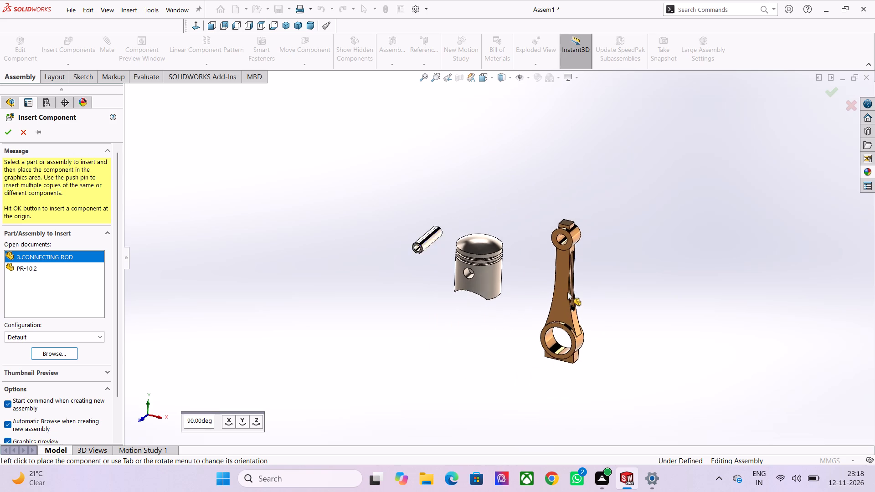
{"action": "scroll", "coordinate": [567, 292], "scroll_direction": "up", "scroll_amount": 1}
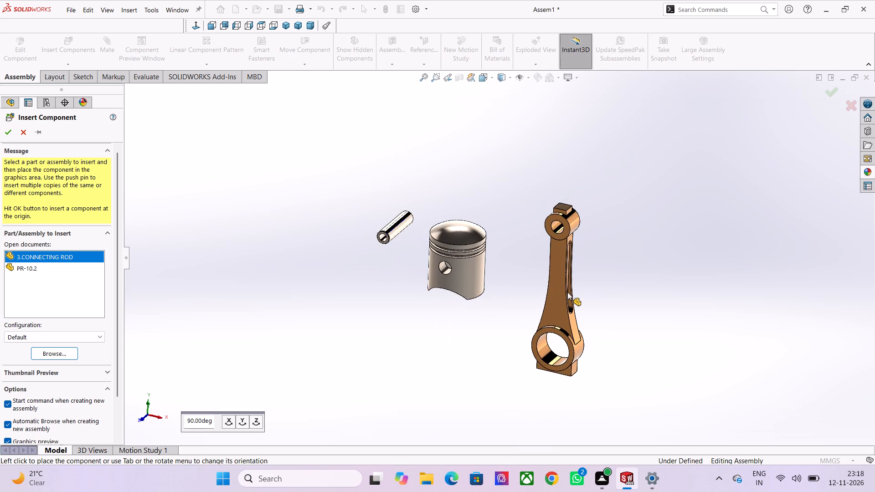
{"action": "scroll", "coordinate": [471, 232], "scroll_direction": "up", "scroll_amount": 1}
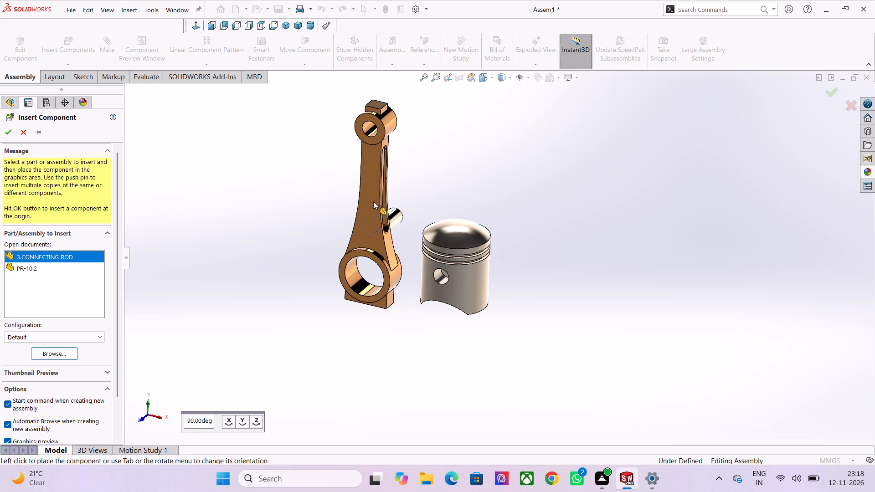
Place the connecting rod in the empty space beside the piston pin, on the side away from the piston.
{"action": "scroll", "coordinate": [464, 188], "scroll_direction": "up", "scroll_amount": 2}
{"action": "scroll", "coordinate": [471, 189], "scroll_direction": "down", "scroll_amount": 5}
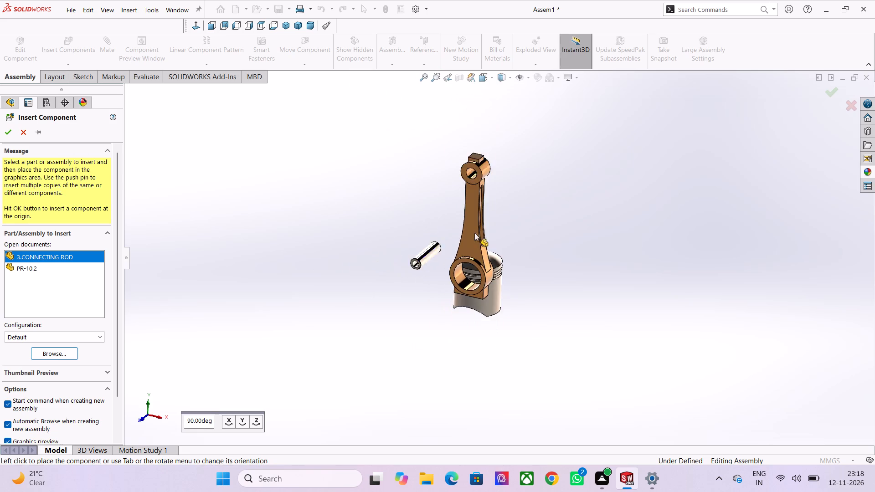
{"action": "scroll", "coordinate": [482, 256], "scroll_direction": "down", "scroll_amount": 2}
{"action": "scroll", "coordinate": [507, 288], "scroll_direction": "up", "scroll_amount": 4}
{"action": "scroll", "coordinate": [407, 219], "scroll_direction": "up", "scroll_amount": 1}
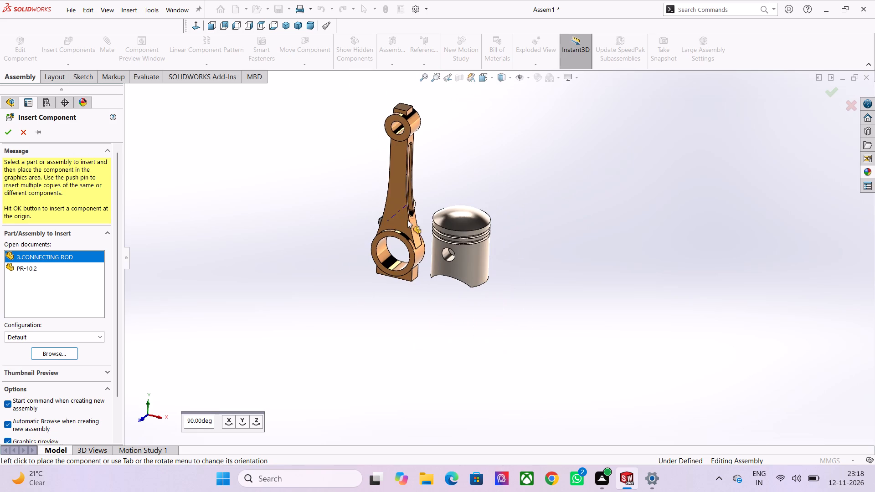
{"action": "scroll", "coordinate": [431, 174], "scroll_direction": "down", "scroll_amount": 4}
{"action": "scroll", "coordinate": [529, 230], "scroll_direction": "down", "scroll_amount": 1}
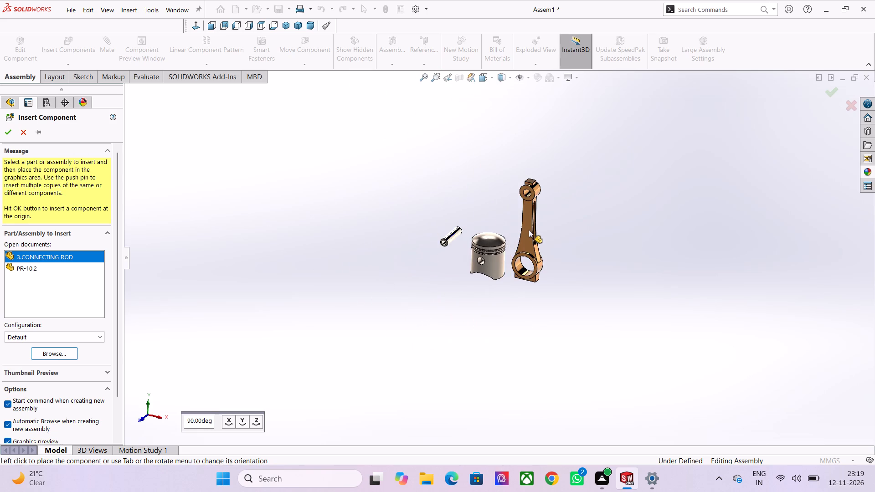
{"action": "scroll", "coordinate": [529, 230], "scroll_direction": "up", "scroll_amount": 3}
{"action": "scroll", "coordinate": [524, 241], "scroll_direction": "down", "scroll_amount": 4}
{"action": "scroll", "coordinate": [468, 266], "scroll_direction": "down", "scroll_amount": 1}
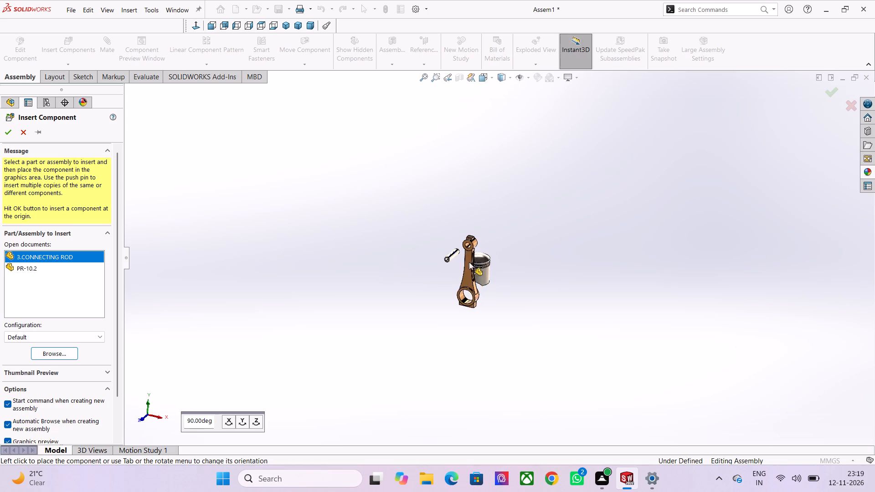
{"action": "scroll", "coordinate": [472, 243], "scroll_direction": "up", "scroll_amount": 4}
{"action": "scroll", "coordinate": [526, 298], "scroll_direction": "down", "scroll_amount": 3}
{"action": "scroll", "coordinate": [535, 308], "scroll_direction": "up", "scroll_amount": 3}
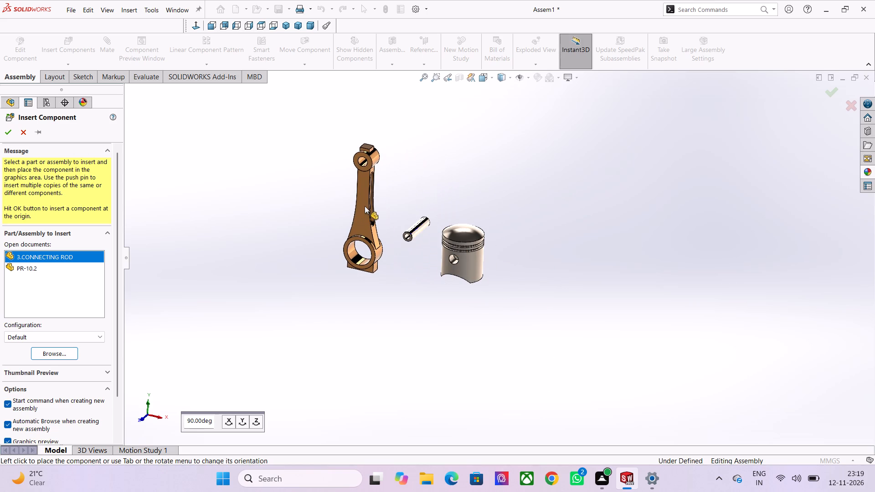
{"action": "left_click", "coordinate": [365, 206]}
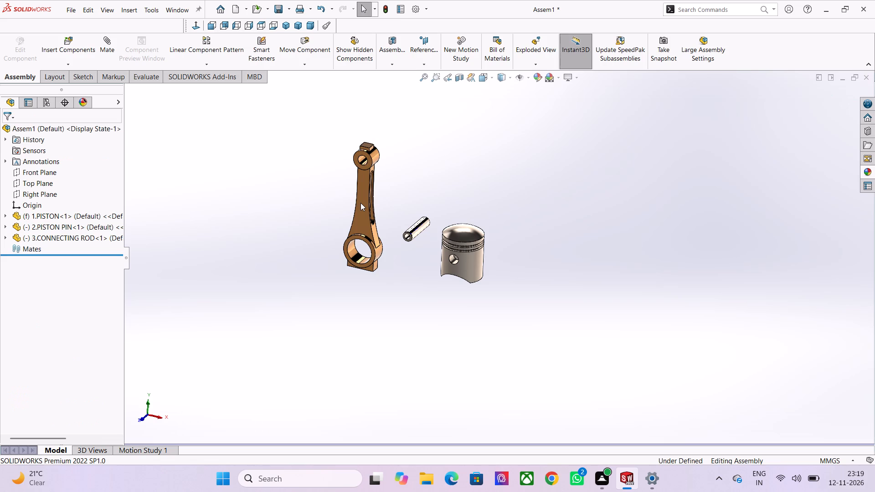
Add a concentric mate between the piston pin's outer cylindrical face and the pin hole in the piston.
{"action": "scroll", "coordinate": [380, 154], "scroll_direction": "down", "scroll_amount": 2}
{"action": "scroll", "coordinate": [396, 202], "scroll_direction": "up", "scroll_amount": 3}
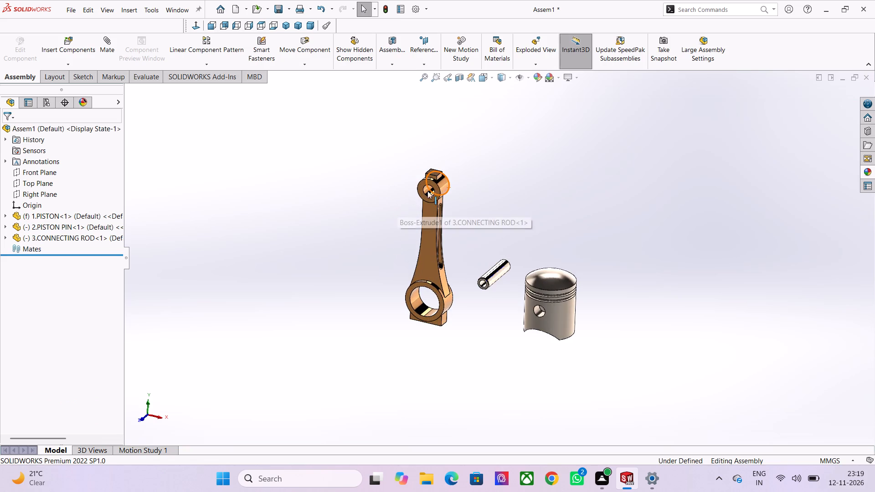
{"action": "scroll", "coordinate": [502, 261], "scroll_direction": "down", "scroll_amount": 2}
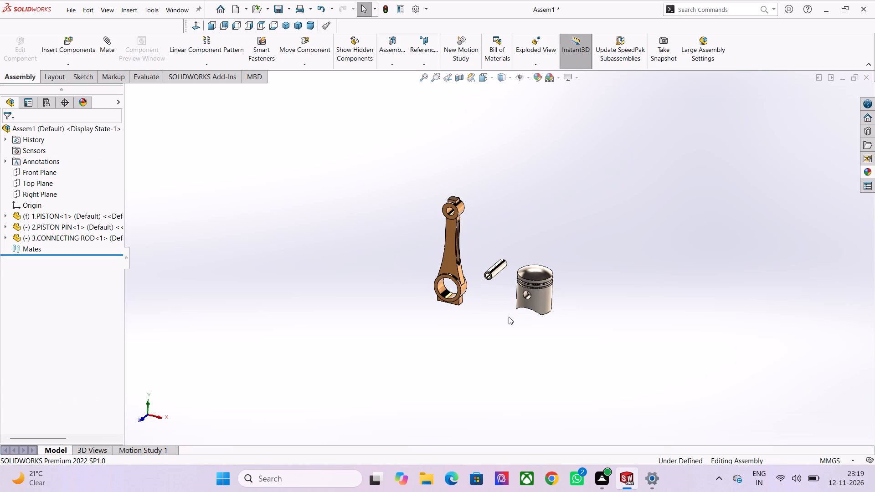
{"action": "scroll", "coordinate": [500, 297], "scroll_direction": "up", "scroll_amount": 2}
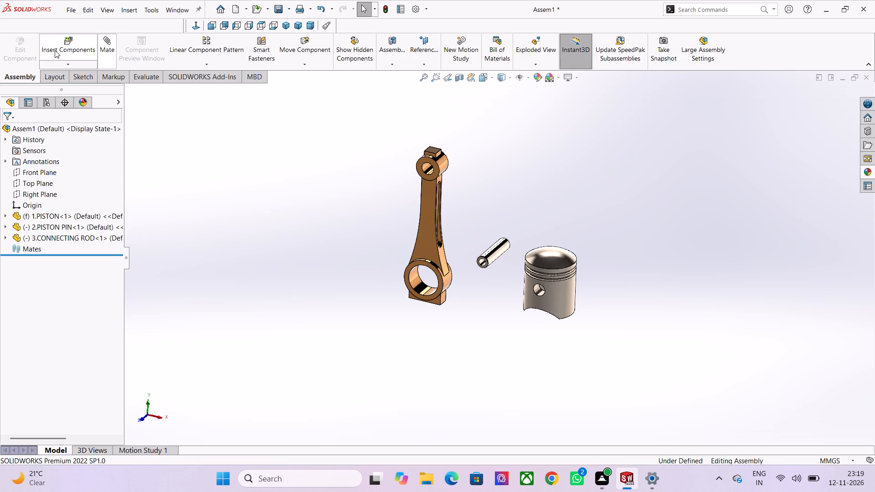
{"action": "scroll", "coordinate": [475, 225], "scroll_direction": "up", "scroll_amount": 2}
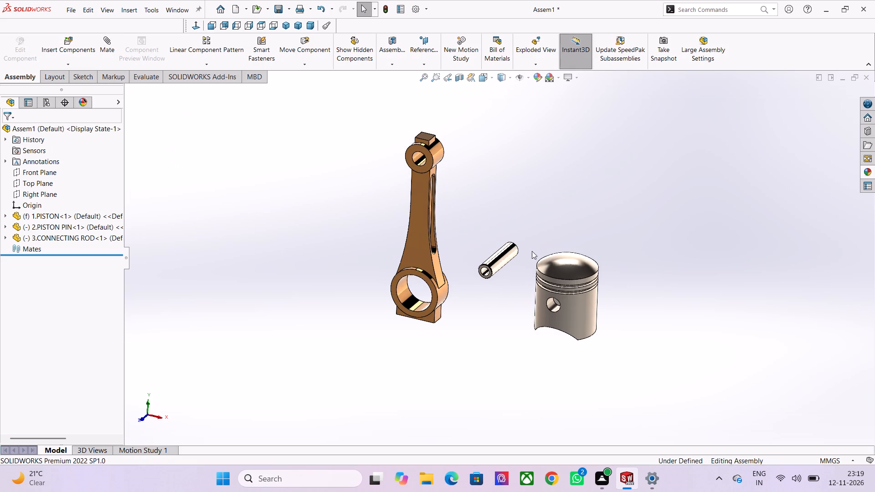
{"action": "scroll", "coordinate": [612, 327], "scroll_direction": "down", "scroll_amount": 2}
{"action": "middle_click_drag", "start_coordinate": [609, 334], "coordinate": [595, 334]}
{"action": "scroll", "coordinate": [593, 332], "scroll_direction": "down", "scroll_amount": 1}
{"action": "scroll", "coordinate": [549, 292], "scroll_direction": "up", "scroll_amount": 3}
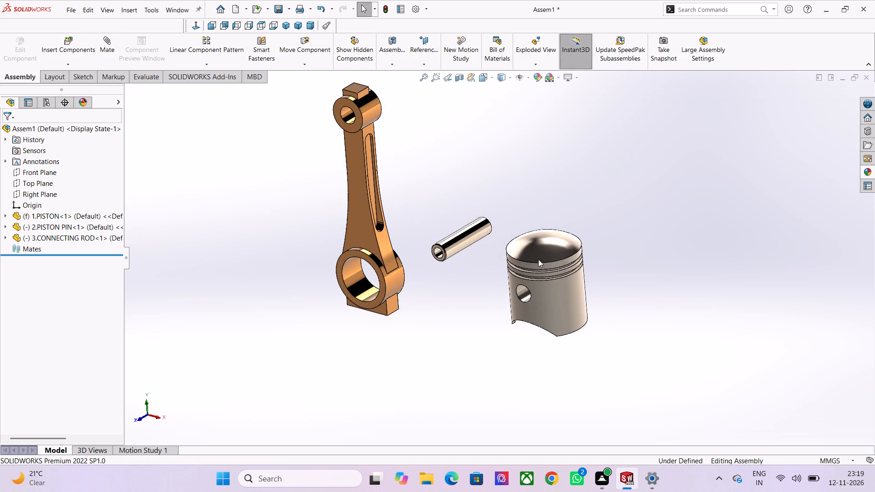
{"action": "scroll", "coordinate": [537, 256], "scroll_direction": "up", "scroll_amount": 1}
{"action": "left_click", "coordinate": [112, 46]}
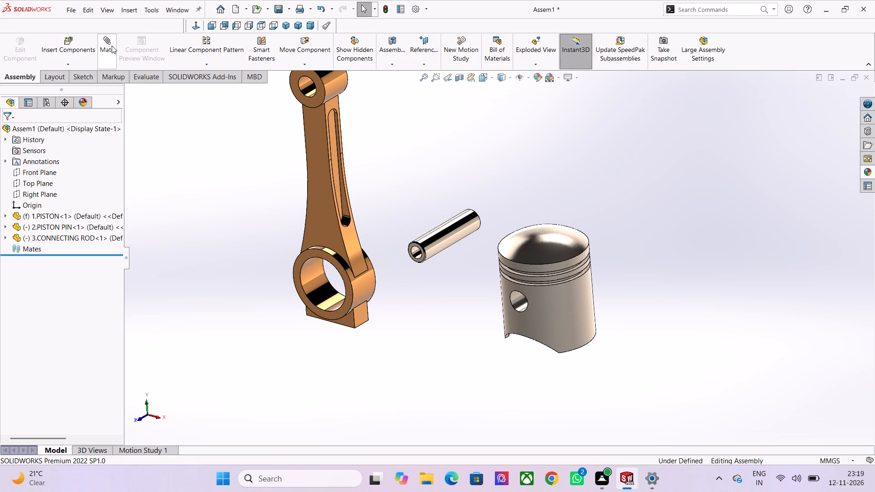
{"action": "left_click", "coordinate": [443, 238]}
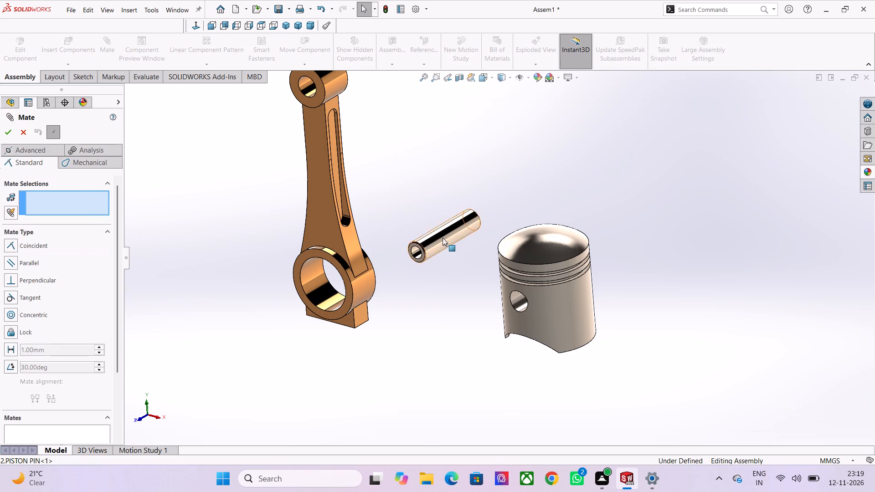
{"action": "scroll", "coordinate": [502, 292], "scroll_direction": "up", "scroll_amount": 2}
{"action": "left_click", "coordinate": [520, 296]}
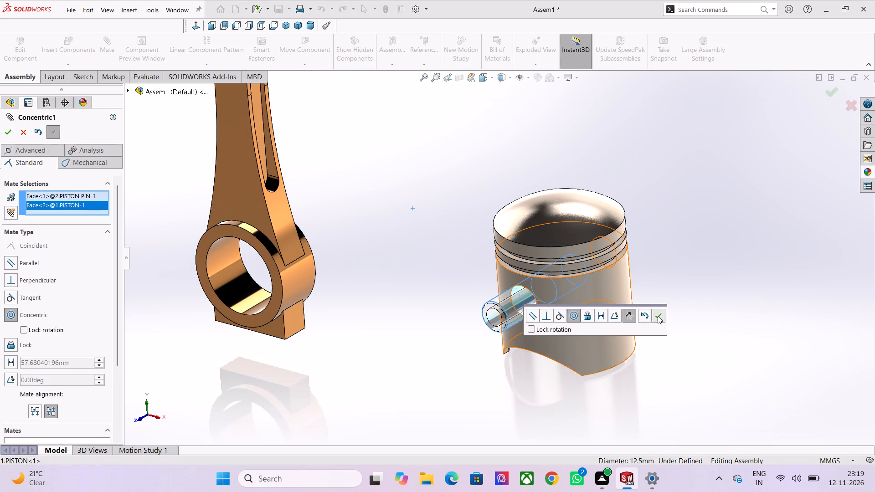
{"action": "left_click", "coordinate": [658, 316]}
Add a centered Width mate, with the piston's two inner pin-boss faces as width selections and the piston pin's two end faces as tab selections.
{"action": "middle_click_drag", "start_coordinate": [547, 380], "coordinate": [530, 366]}
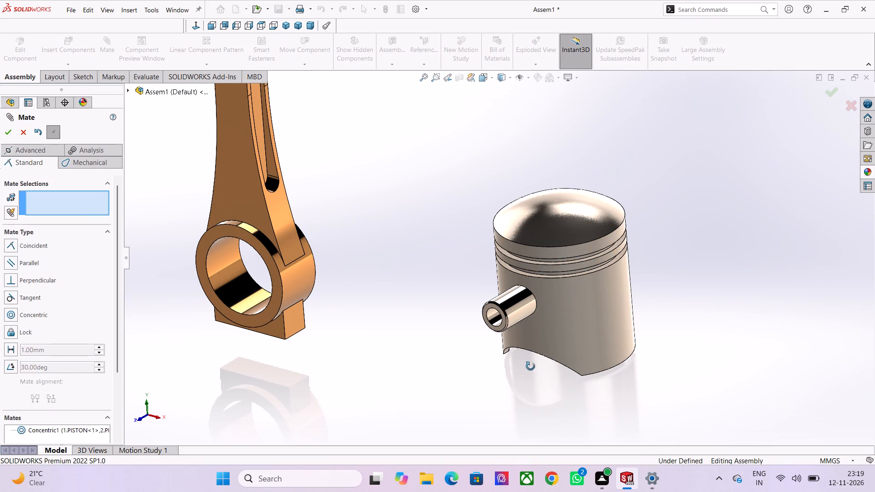
{"action": "middle_click_drag", "start_coordinate": [530, 366], "coordinate": [476, 240]}
{"action": "scroll", "coordinate": [535, 299], "scroll_direction": "down", "scroll_amount": 1}
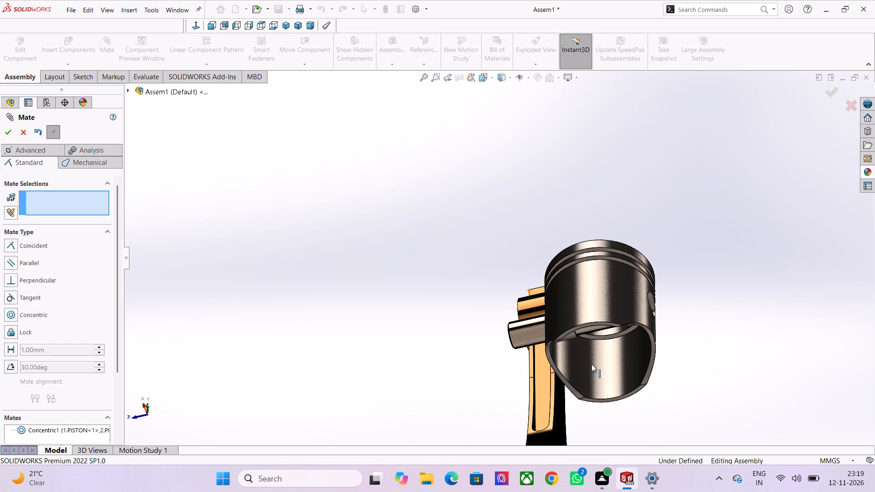
{"action": "middle_click_drag", "start_coordinate": [595, 365], "coordinate": [588, 308]}
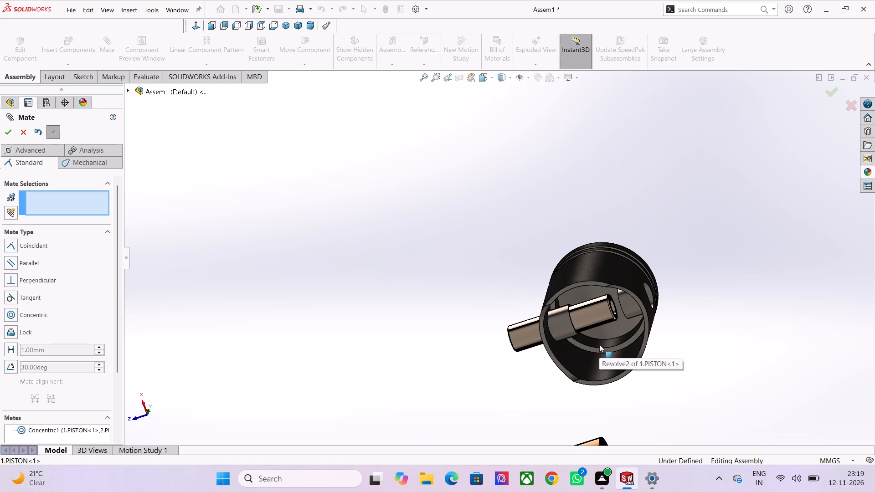
{"action": "middle_click_drag", "start_coordinate": [509, 297], "coordinate": [509, 298]}
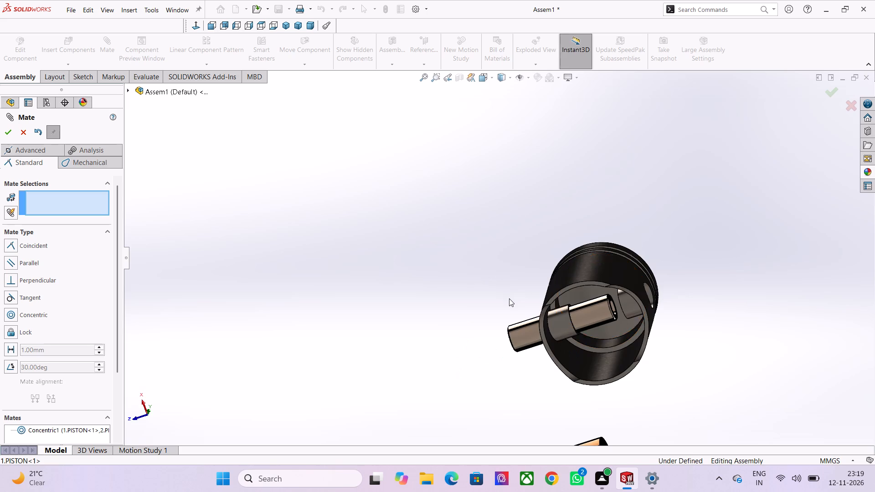
{"action": "middle_click_drag", "start_coordinate": [509, 298], "coordinate": [493, 275]}
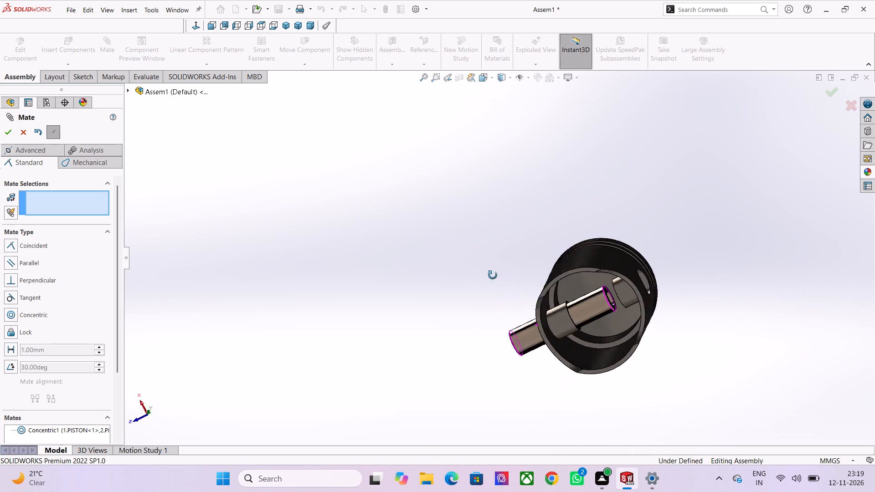
{"action": "middle_click_drag", "start_coordinate": [493, 275], "coordinate": [495, 312]}
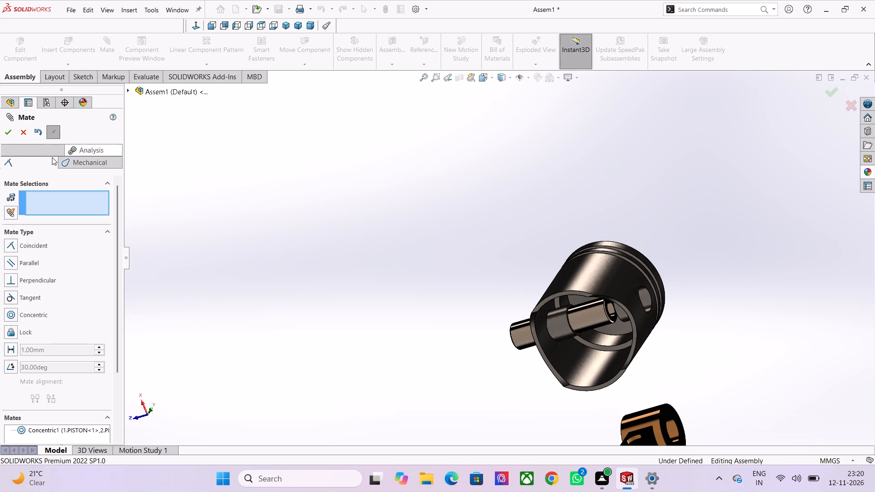
{"action": "left_click", "coordinate": [36, 150]}
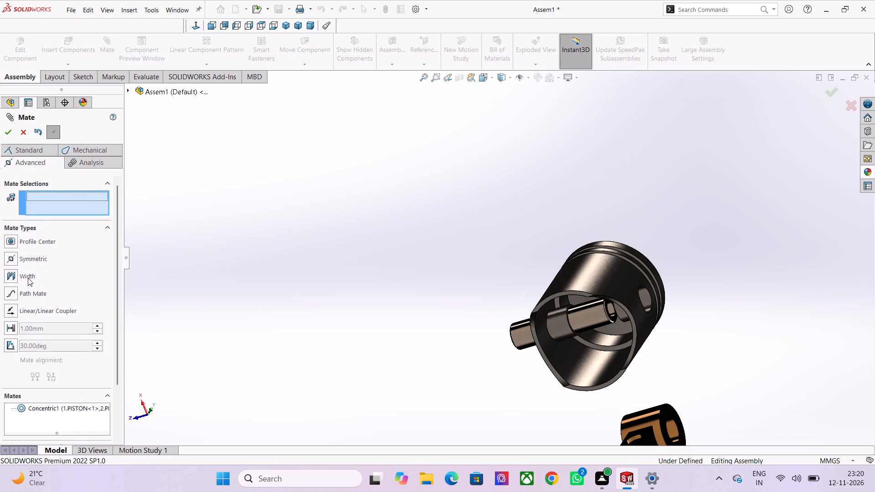
{"action": "left_click", "coordinate": [28, 278]}
{"action": "scroll", "coordinate": [582, 312], "scroll_direction": "up", "scroll_amount": 5}
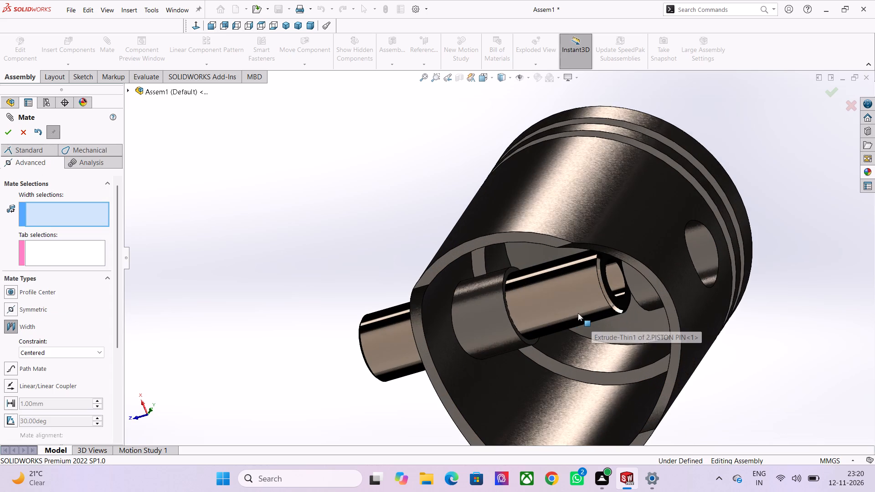
{"action": "scroll", "coordinate": [545, 308], "scroll_direction": "up", "scroll_amount": 2}
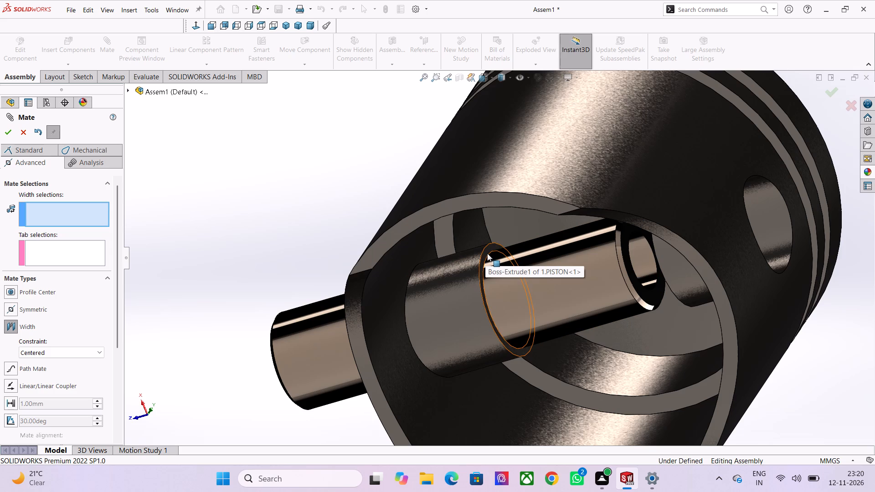
{"action": "left_click", "coordinate": [486, 250]}
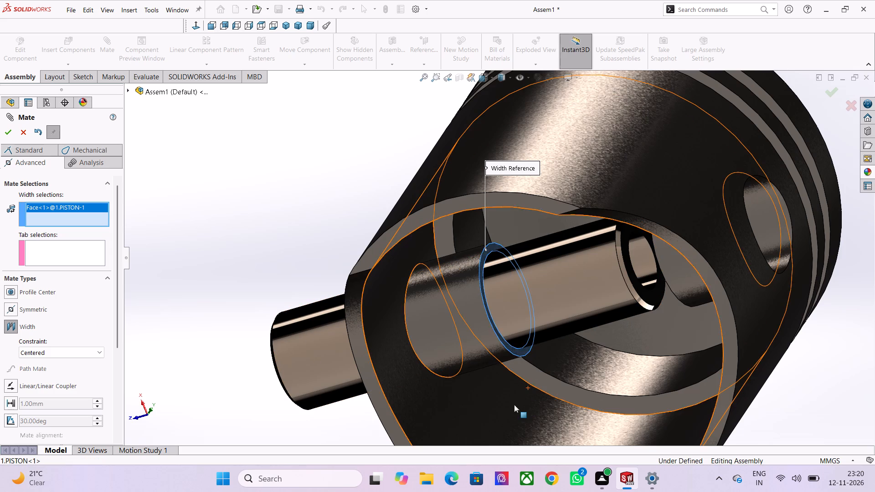
{"action": "middle_click_drag", "start_coordinate": [506, 402], "coordinate": [570, 351]}
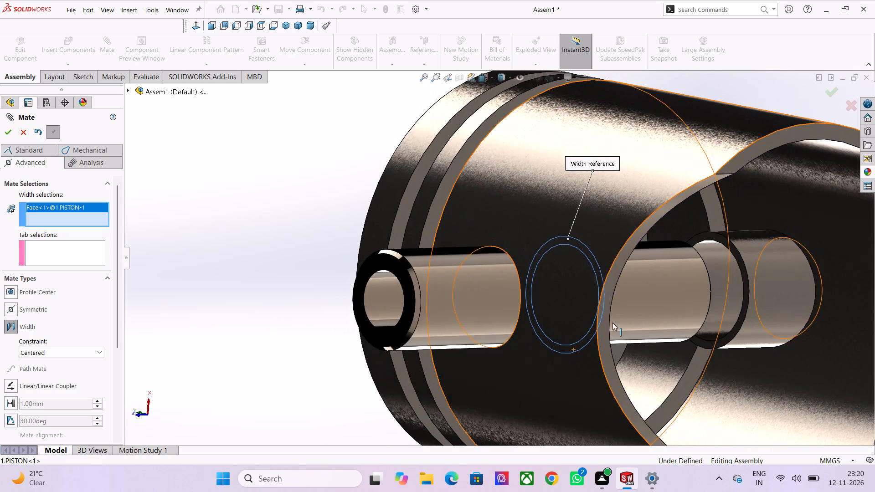
{"action": "left_click", "coordinate": [722, 240]}
{"action": "middle_click_drag", "start_coordinate": [680, 344], "coordinate": [674, 344]}
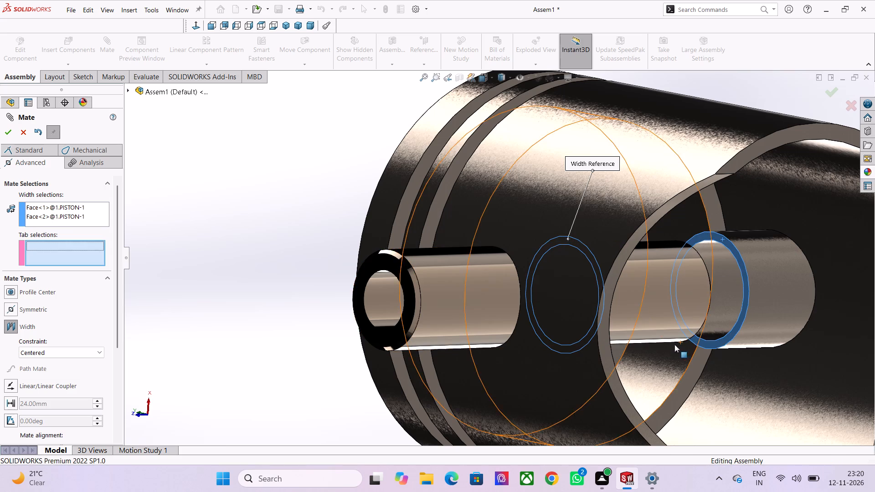
{"action": "middle_click_drag", "start_coordinate": [674, 344], "coordinate": [607, 350]}
{"action": "scroll", "coordinate": [535, 276], "scroll_direction": "up", "scroll_amount": 2}
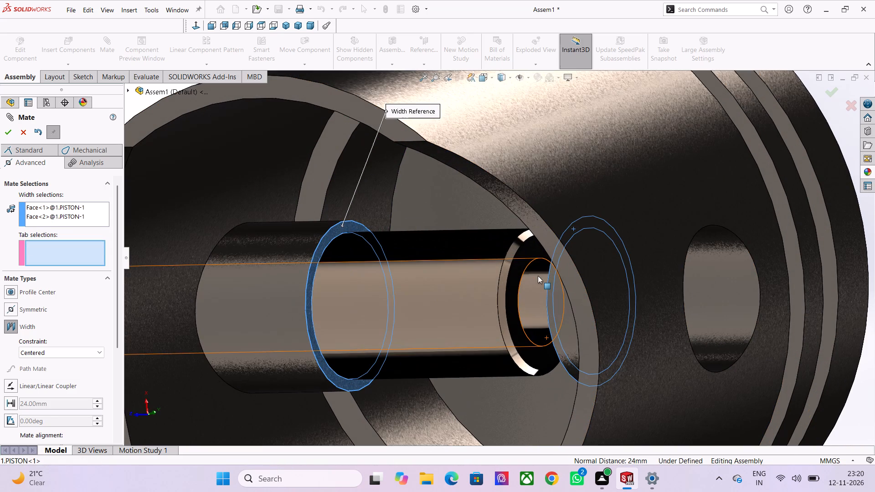
{"action": "left_click", "coordinate": [518, 266]}
{"action": "scroll", "coordinate": [517, 266], "scroll_direction": "down", "scroll_amount": 1}
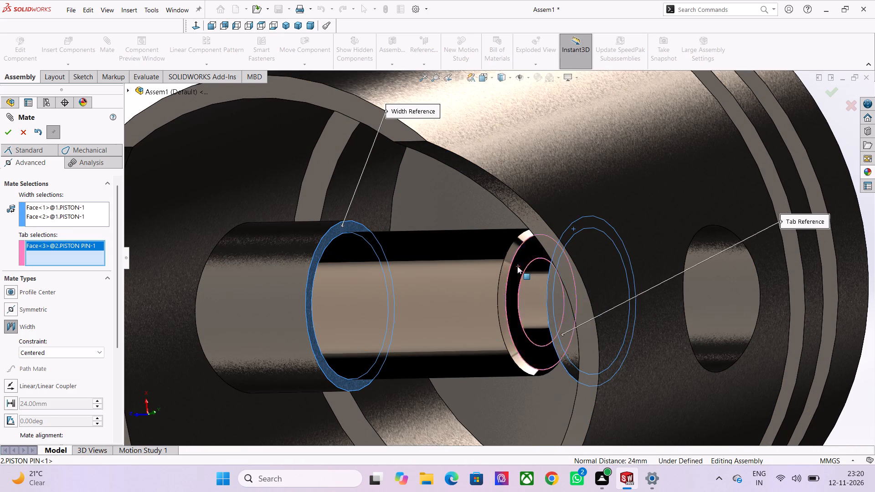
{"action": "scroll", "coordinate": [517, 266], "scroll_direction": "down", "scroll_amount": 4}
{"action": "middle_click_drag", "start_coordinate": [322, 334], "coordinate": [345, 343]}
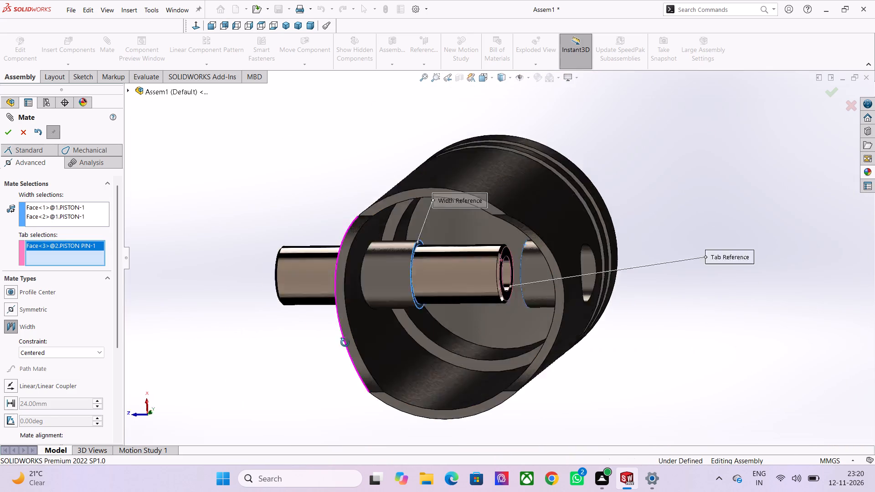
{"action": "middle_click_drag", "start_coordinate": [345, 343], "coordinate": [439, 384]}
{"action": "scroll", "coordinate": [283, 263], "scroll_direction": "up", "scroll_amount": 3}
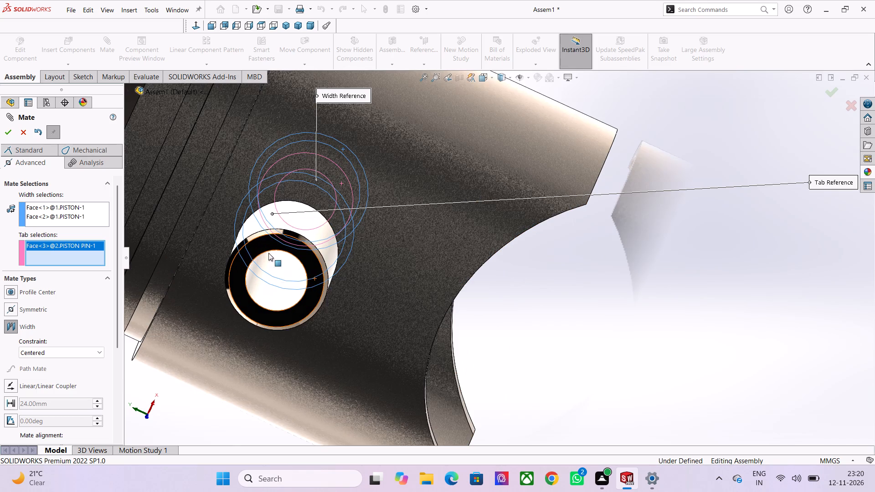
{"action": "left_click", "coordinate": [258, 245]}
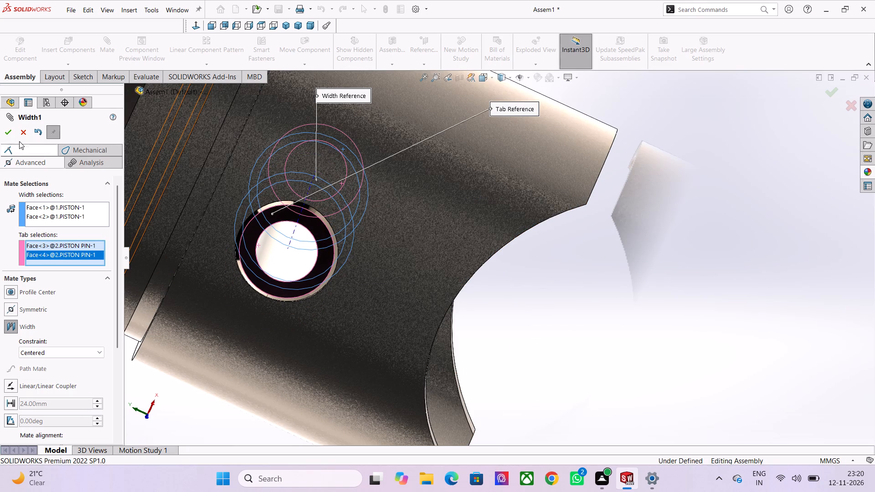
{"action": "left_click", "coordinate": [8, 133]}
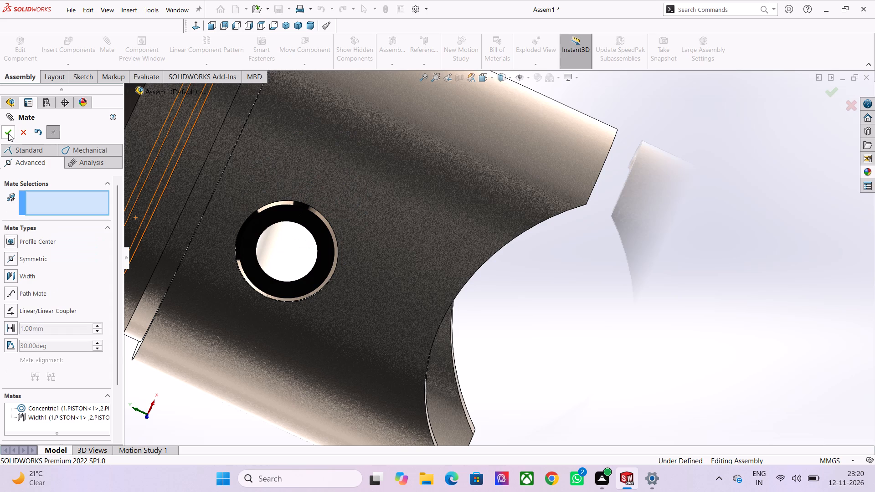
{"action": "scroll", "coordinate": [28, 152], "scroll_direction": "down", "scroll_amount": 2}
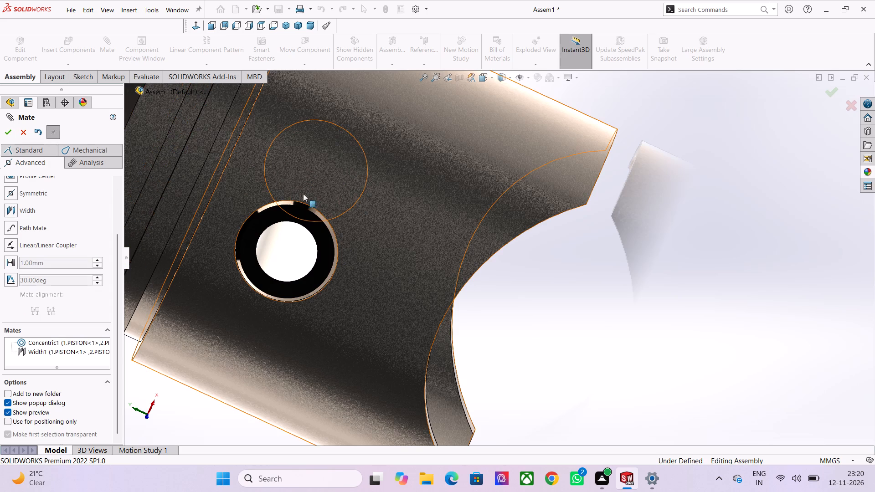
{"action": "left_click", "coordinate": [29, 132]}
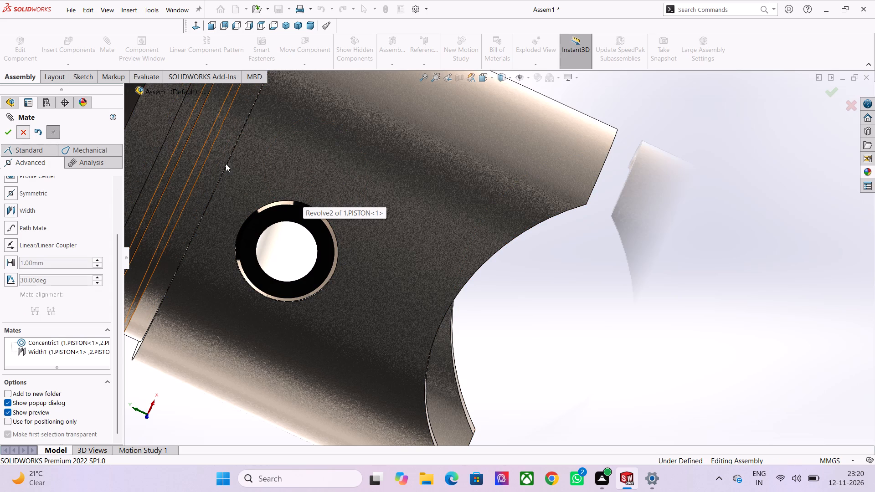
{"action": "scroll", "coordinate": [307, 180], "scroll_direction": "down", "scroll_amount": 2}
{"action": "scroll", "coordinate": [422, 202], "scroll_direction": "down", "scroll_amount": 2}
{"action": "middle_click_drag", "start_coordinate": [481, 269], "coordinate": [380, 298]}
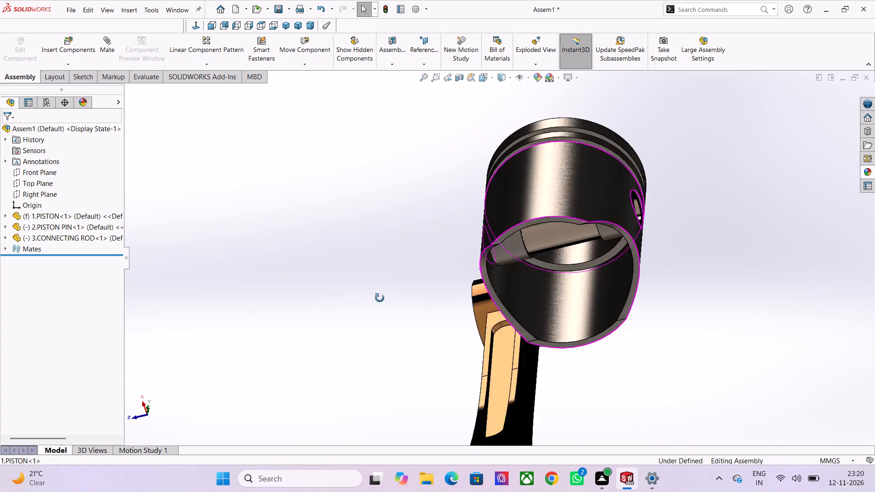
Examine the piston with its mated pin and the loose connecting rod from below, the side and above.
{"action": "middle_click_drag", "start_coordinate": [380, 298], "coordinate": [403, 254]}
{"action": "scroll", "coordinate": [447, 231], "scroll_direction": "down", "scroll_amount": 1}
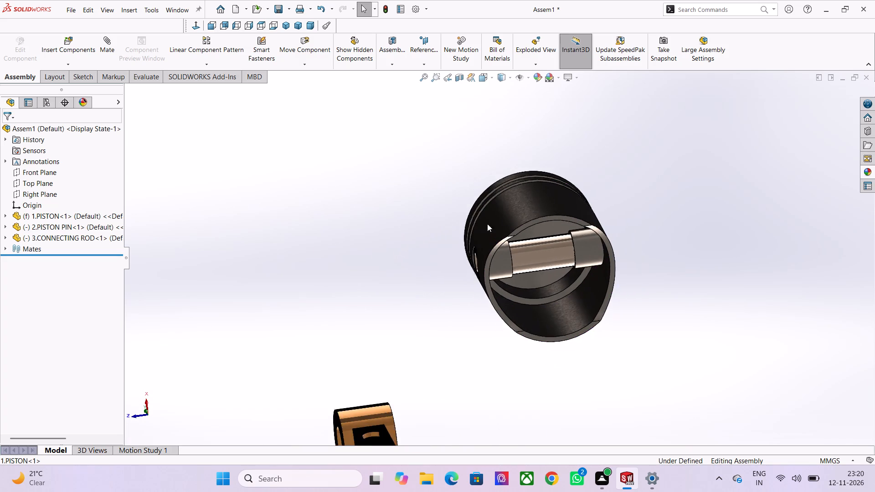
{"action": "scroll", "coordinate": [487, 224], "scroll_direction": "down", "scroll_amount": 1}
{"action": "middle_click_drag", "start_coordinate": [571, 191], "coordinate": [545, 342]}
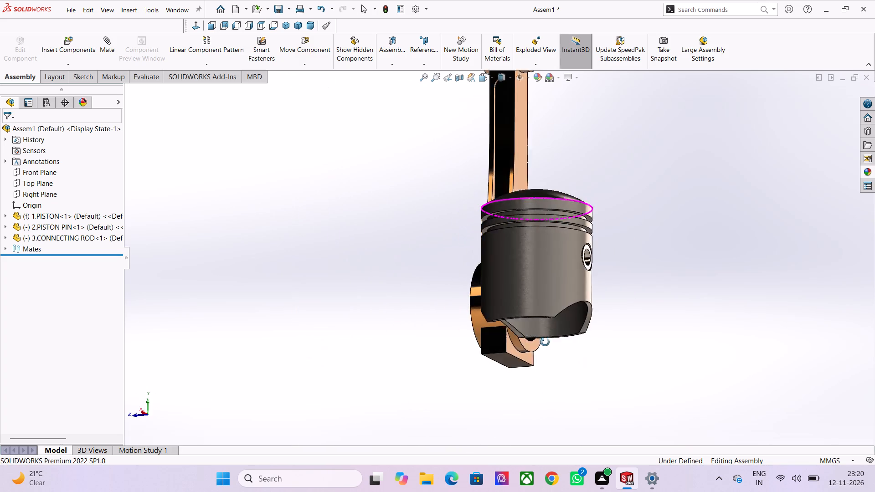
{"action": "middle_click_drag", "start_coordinate": [545, 342], "coordinate": [588, 374]}
{"action": "middle_click_drag", "start_coordinate": [434, 176], "coordinate": [428, 227]}
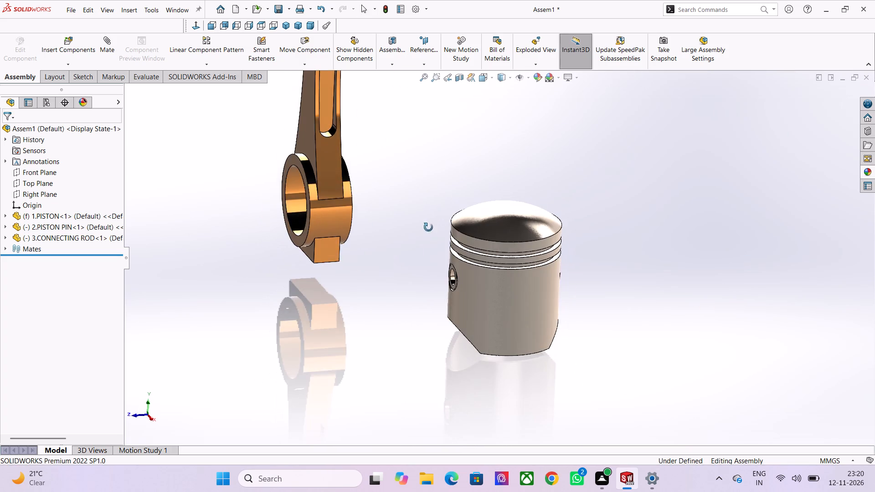
{"action": "middle_click_drag", "start_coordinate": [428, 227], "coordinate": [428, 227]}
{"action": "scroll", "coordinate": [430, 227], "scroll_direction": "down", "scroll_amount": 3}
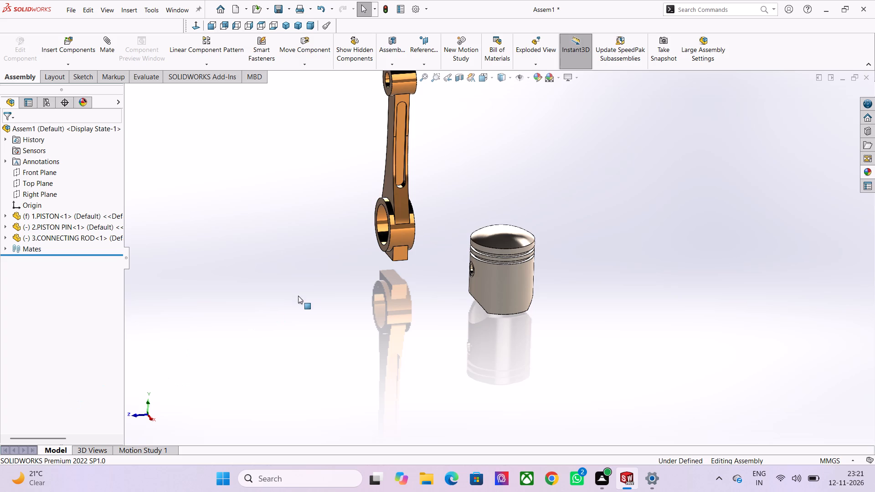
{"action": "scroll", "coordinate": [413, 200], "scroll_direction": "up", "scroll_amount": 2}
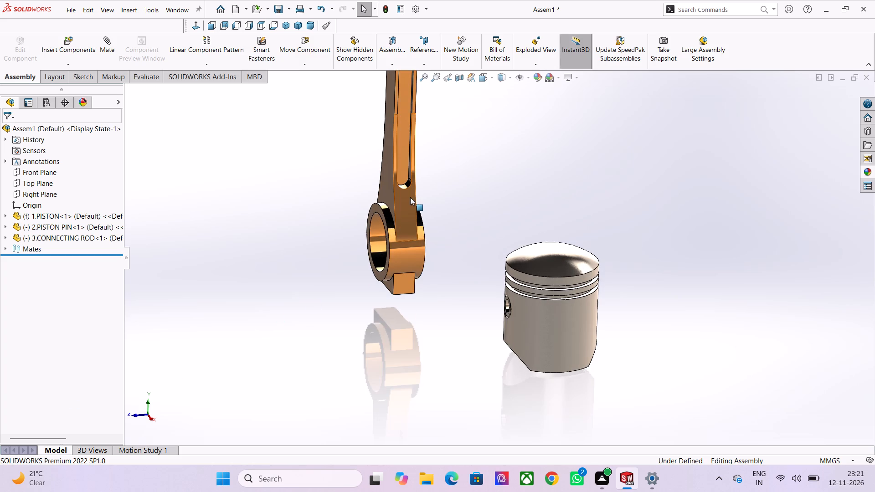
{"action": "scroll", "coordinate": [408, 197], "scroll_direction": "down", "scroll_amount": 2}
{"action": "scroll", "coordinate": [405, 257], "scroll_direction": "down", "scroll_amount": 1}
{"action": "scroll", "coordinate": [459, 225], "scroll_direction": "up", "scroll_amount": 3}
{"action": "scroll", "coordinate": [460, 225], "scroll_direction": "down", "scroll_amount": 1}
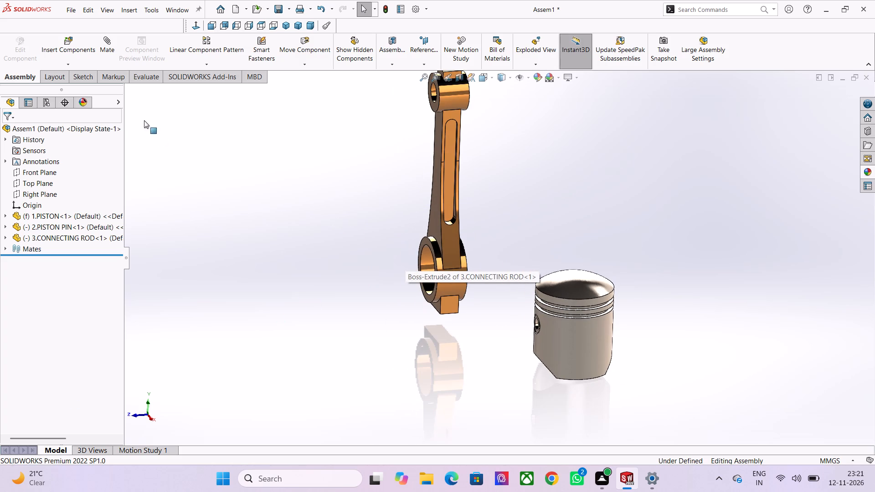
Load the part 4.CRANK SHAFT from the ENGINE folder as the next component for placement in the assembly.
{"action": "left_click", "coordinate": [77, 49]}
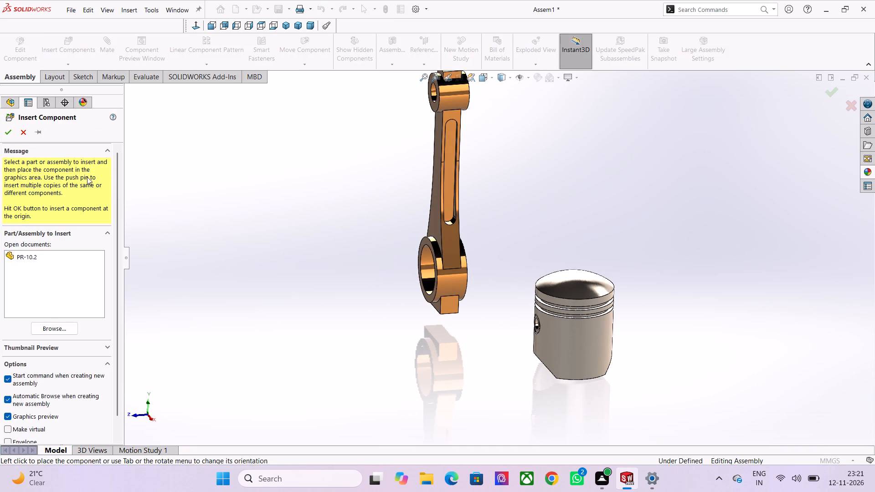
{"action": "left_click", "coordinate": [48, 327]}
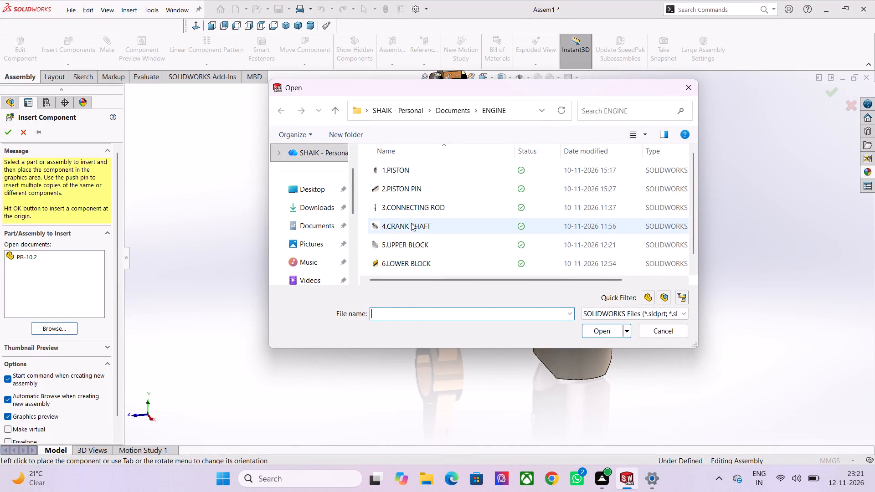
{"action": "double_click", "coordinate": [411, 223]}
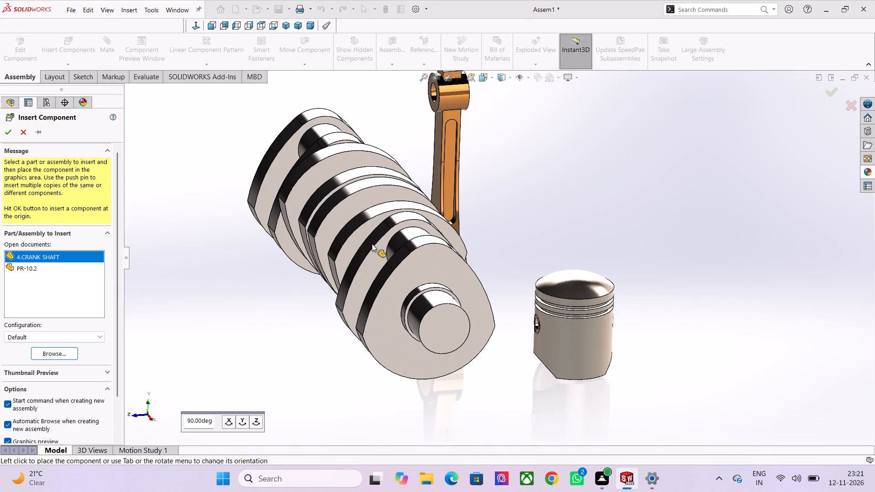
Place the crankshaft in empty space clear of the connecting rod and piston.
{"action": "scroll", "coordinate": [372, 244], "scroll_direction": "down", "scroll_amount": 3}
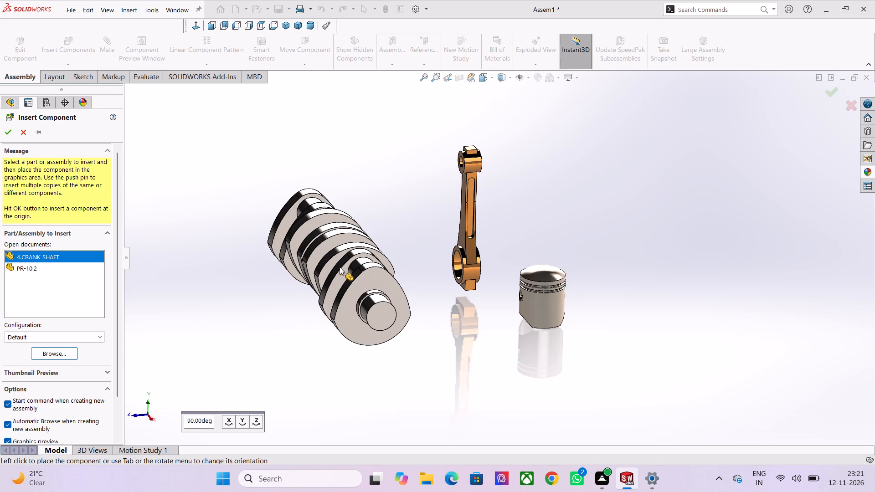
{"action": "scroll", "coordinate": [285, 250], "scroll_direction": "down", "scroll_amount": 1}
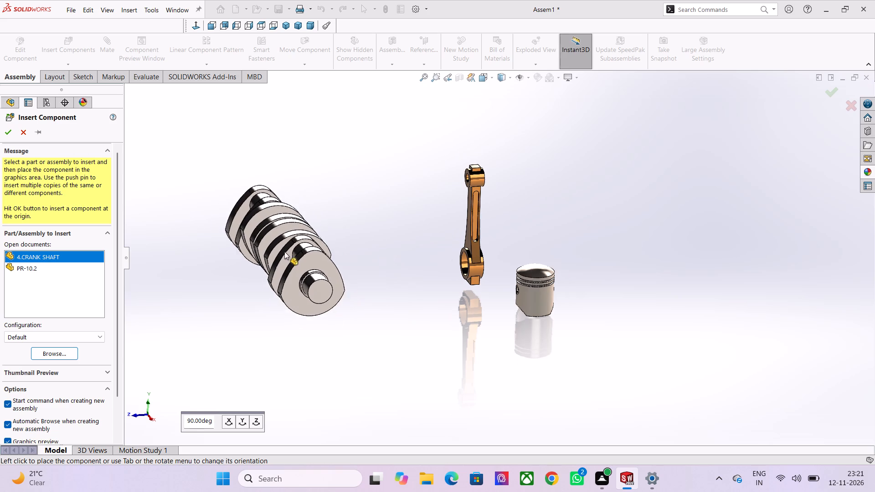
{"action": "scroll", "coordinate": [209, 303], "scroll_direction": "down", "scroll_amount": 1}
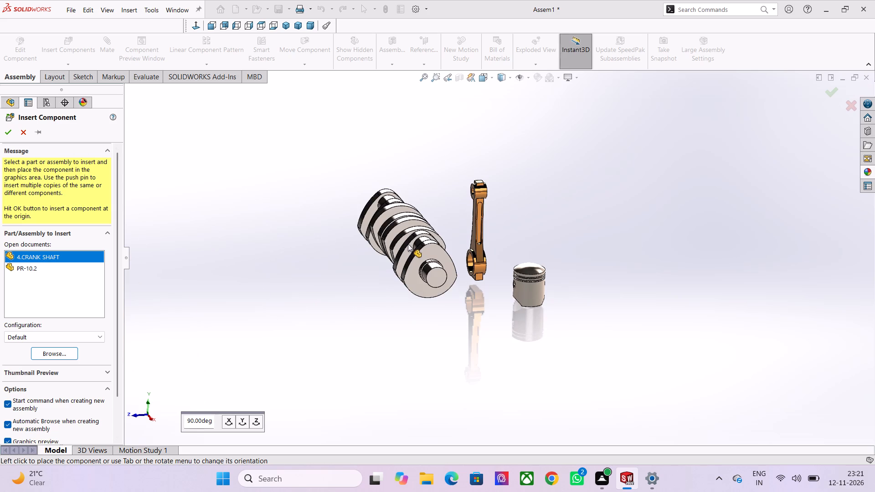
{"action": "scroll", "coordinate": [420, 282], "scroll_direction": "down", "scroll_amount": 1}
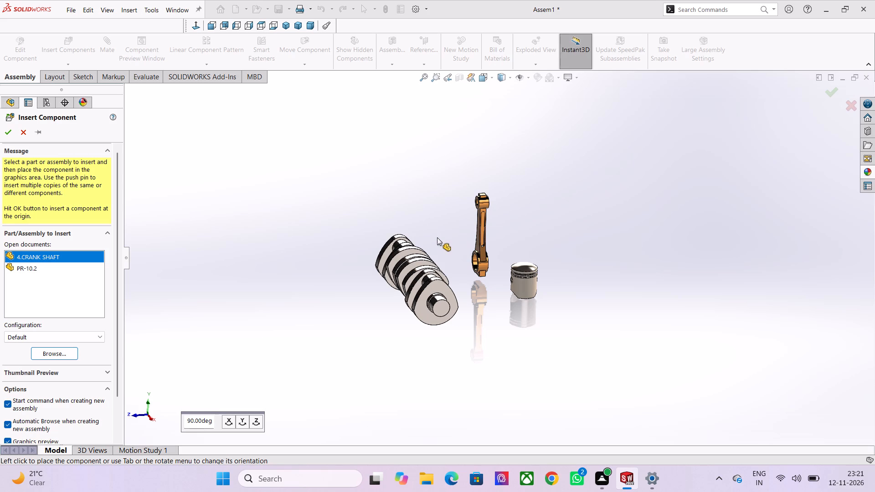
{"action": "scroll", "coordinate": [444, 240], "scroll_direction": "up", "scroll_amount": 5}
{"action": "scroll", "coordinate": [474, 297], "scroll_direction": "down", "scroll_amount": 3}
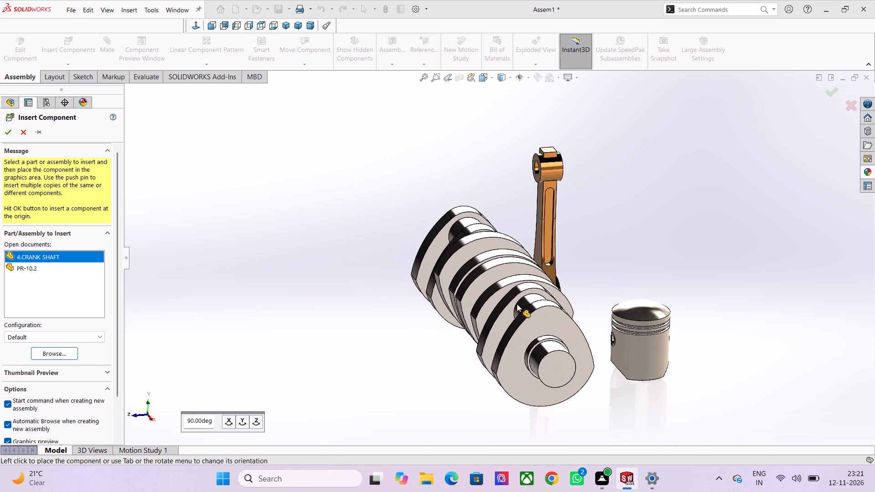
{"action": "scroll", "coordinate": [528, 301], "scroll_direction": "up", "scroll_amount": 3}
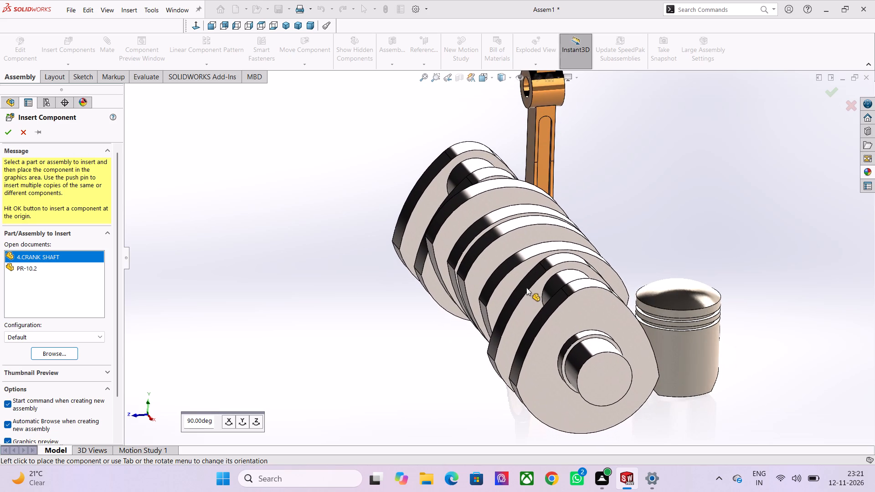
{"action": "scroll", "coordinate": [517, 279], "scroll_direction": "down", "scroll_amount": 2}
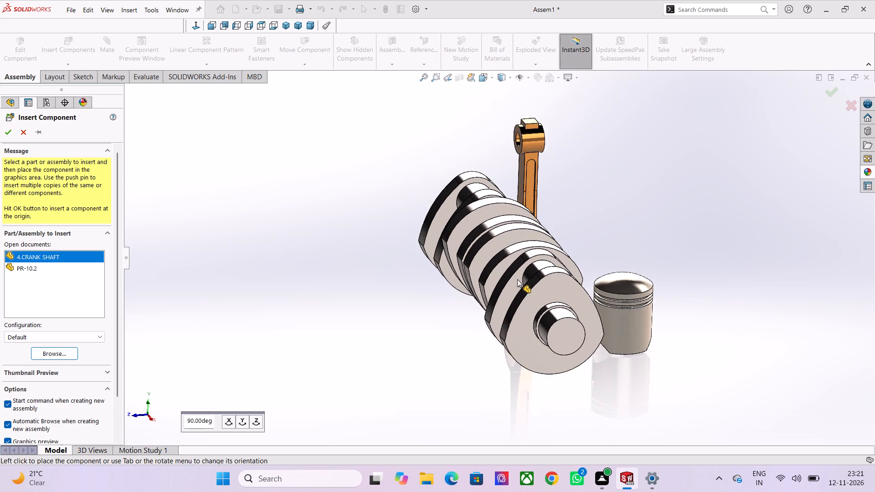
{"action": "scroll", "coordinate": [517, 279], "scroll_direction": "up", "scroll_amount": 4}
{"action": "scroll", "coordinate": [510, 274], "scroll_direction": "down", "scroll_amount": 6}
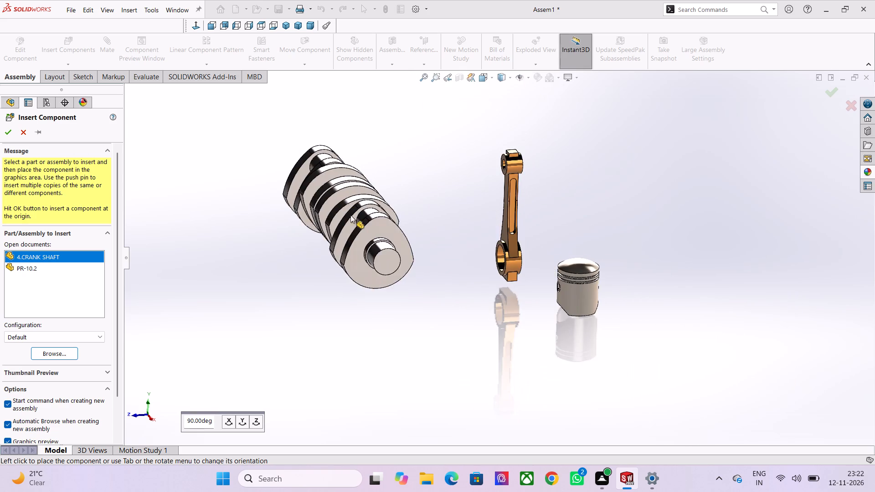
{"action": "scroll", "coordinate": [353, 215], "scroll_direction": "up", "scroll_amount": 2}
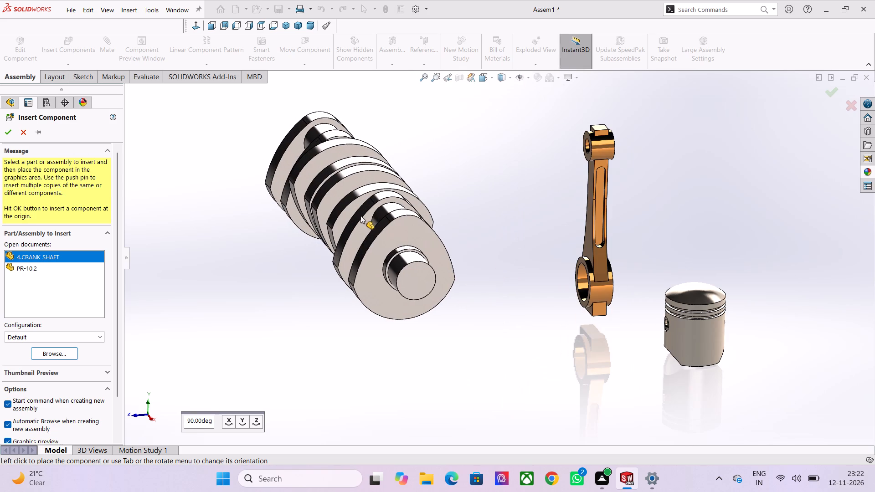
{"action": "scroll", "coordinate": [360, 215], "scroll_direction": "down", "scroll_amount": 2}
{"action": "scroll", "coordinate": [397, 220], "scroll_direction": "up", "scroll_amount": 1}
{"action": "scroll", "coordinate": [453, 215], "scroll_direction": "up", "scroll_amount": 1}
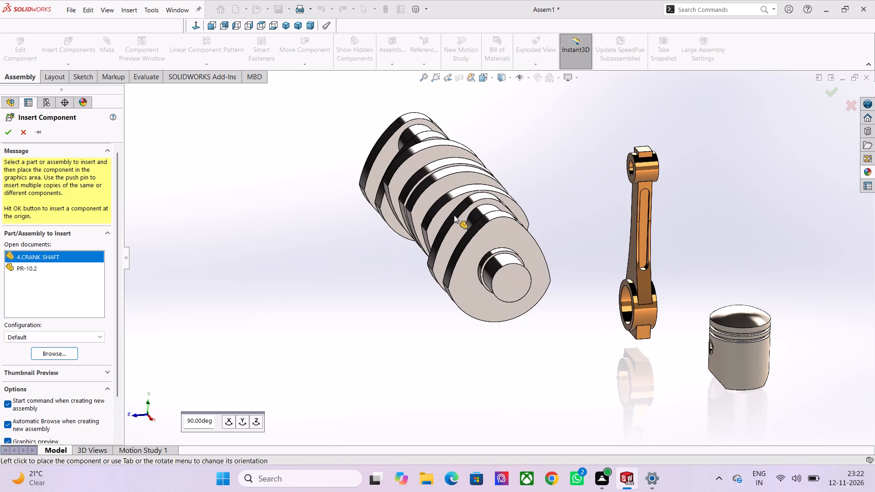
{"action": "scroll", "coordinate": [381, 245], "scroll_direction": "down", "scroll_amount": 3}
{"action": "scroll", "coordinate": [475, 195], "scroll_direction": "down", "scroll_amount": 3}
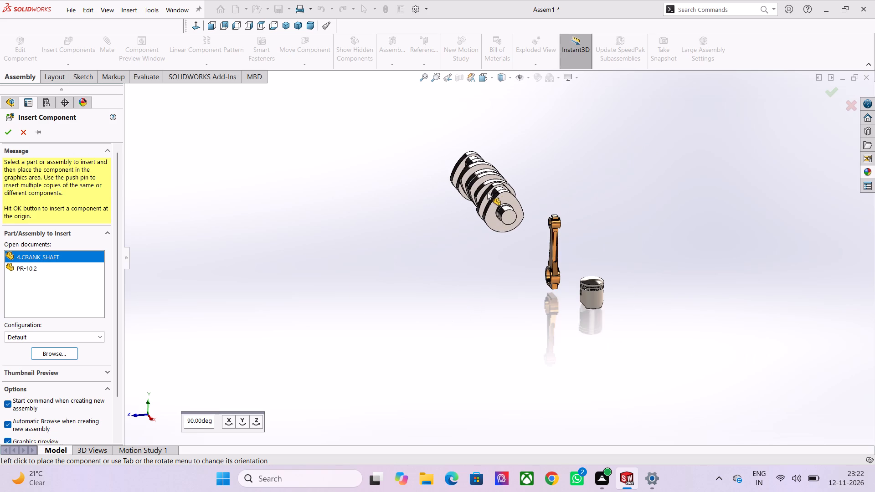
{"action": "middle_click_drag", "start_coordinate": [440, 189], "coordinate": [450, 253]}
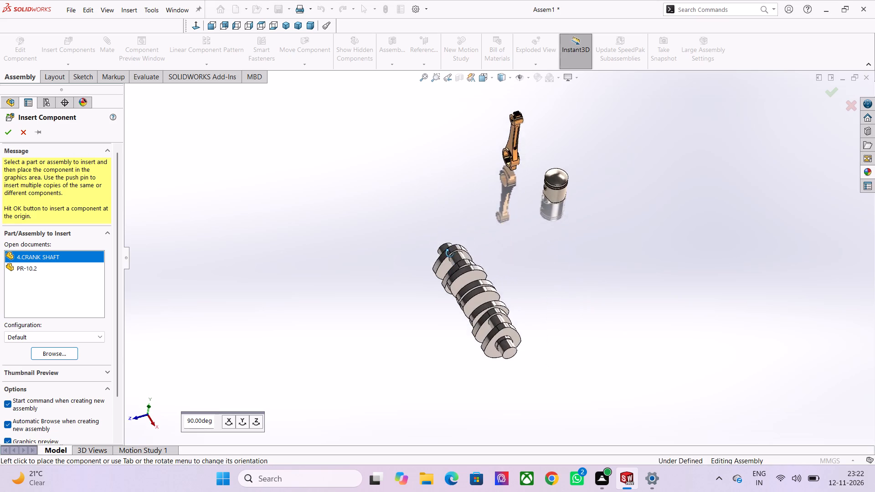
{"action": "middle_click_drag", "start_coordinate": [450, 253], "coordinate": [448, 214]}
{"action": "scroll", "coordinate": [480, 212], "scroll_direction": "up", "scroll_amount": 4}
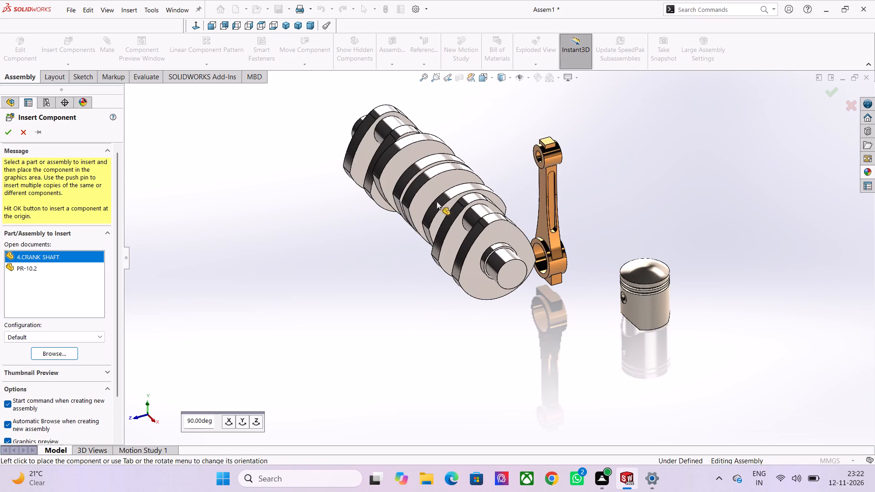
{"action": "scroll", "coordinate": [379, 223], "scroll_direction": "down", "scroll_amount": 1}
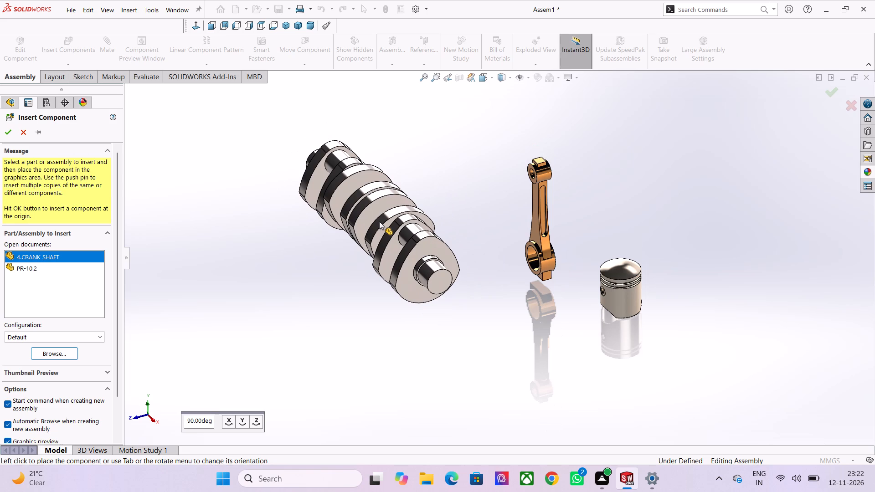
{"action": "scroll", "coordinate": [379, 220], "scroll_direction": "up", "scroll_amount": 2}
{"action": "scroll", "coordinate": [382, 220], "scroll_direction": "down", "scroll_amount": 4}
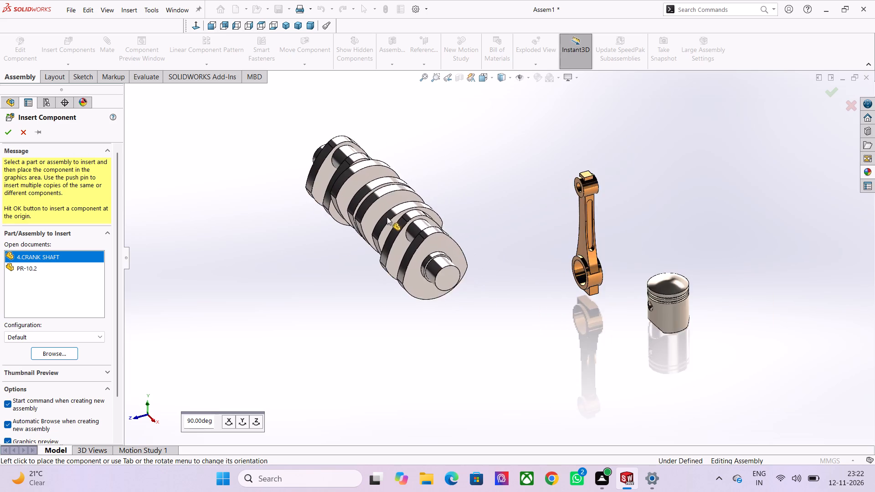
{"action": "scroll", "coordinate": [388, 214], "scroll_direction": "down", "scroll_amount": 1}
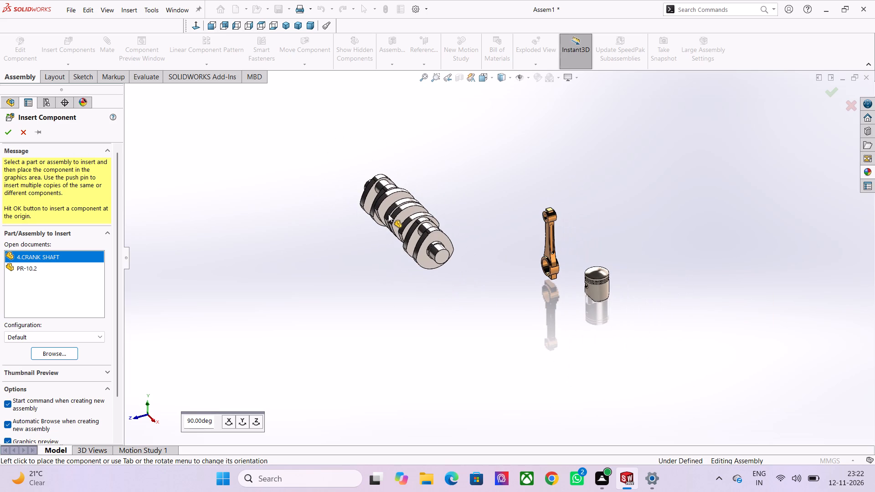
{"action": "scroll", "coordinate": [421, 248], "scroll_direction": "down", "scroll_amount": 2}
{"action": "scroll", "coordinate": [494, 239], "scroll_direction": "up", "scroll_amount": 5}
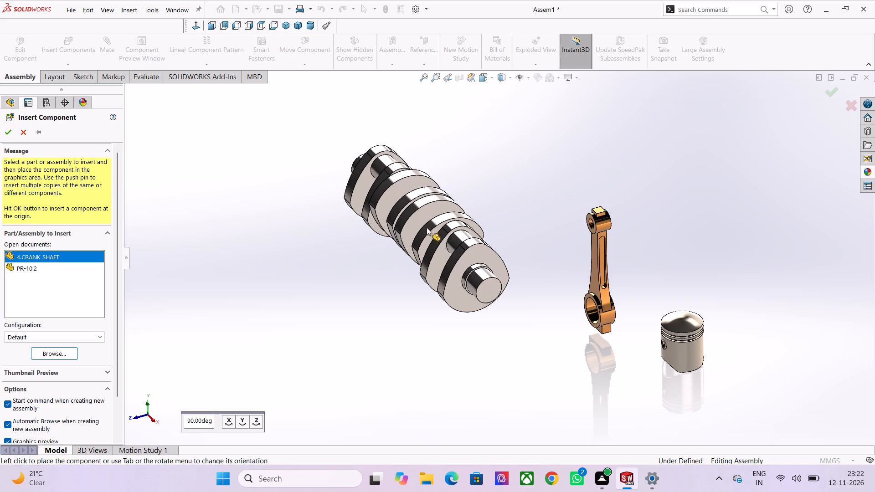
{"action": "scroll", "coordinate": [443, 231], "scroll_direction": "down", "scroll_amount": 5}
{"action": "scroll", "coordinate": [458, 235], "scroll_direction": "up", "scroll_amount": 4}
{"action": "scroll", "coordinate": [412, 246], "scroll_direction": "down", "scroll_amount": 1}
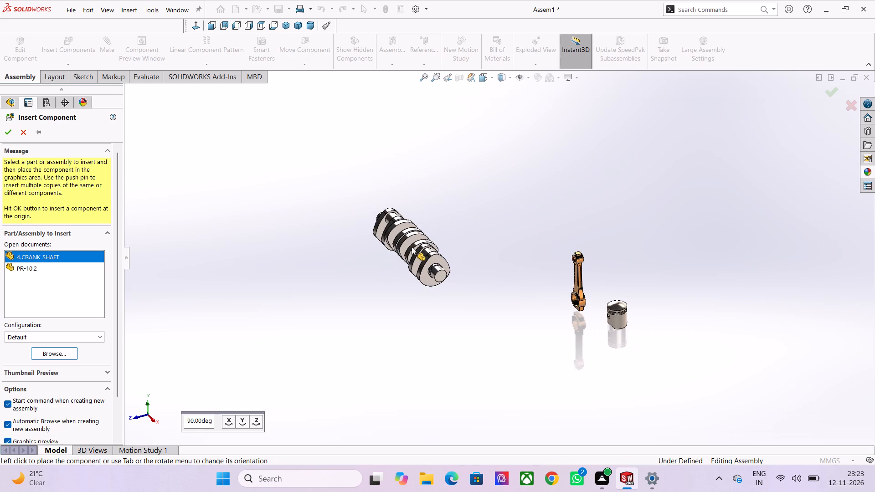
{"action": "scroll", "coordinate": [412, 247], "scroll_direction": "down", "scroll_amount": 2}
{"action": "scroll", "coordinate": [412, 247], "scroll_direction": "up", "scroll_amount": 2}
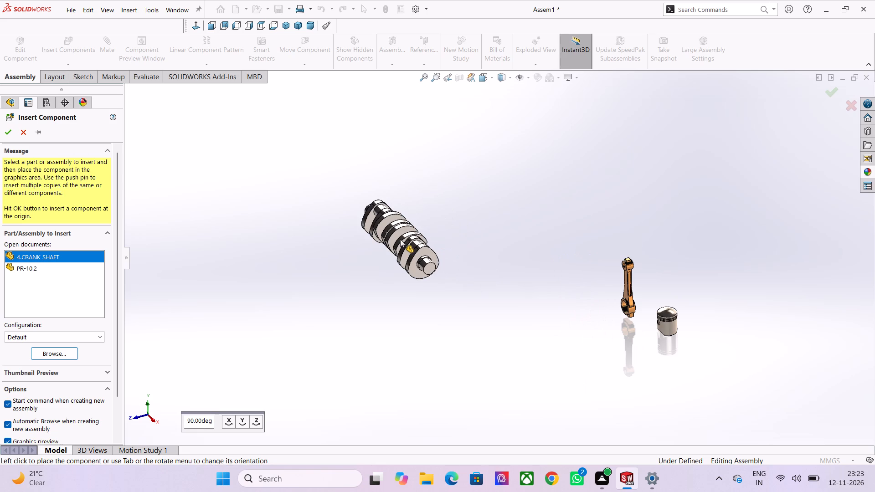
{"action": "scroll", "coordinate": [293, 323], "scroll_direction": "down", "scroll_amount": 1}
{"action": "scroll", "coordinate": [430, 252], "scroll_direction": "up", "scroll_amount": 2}
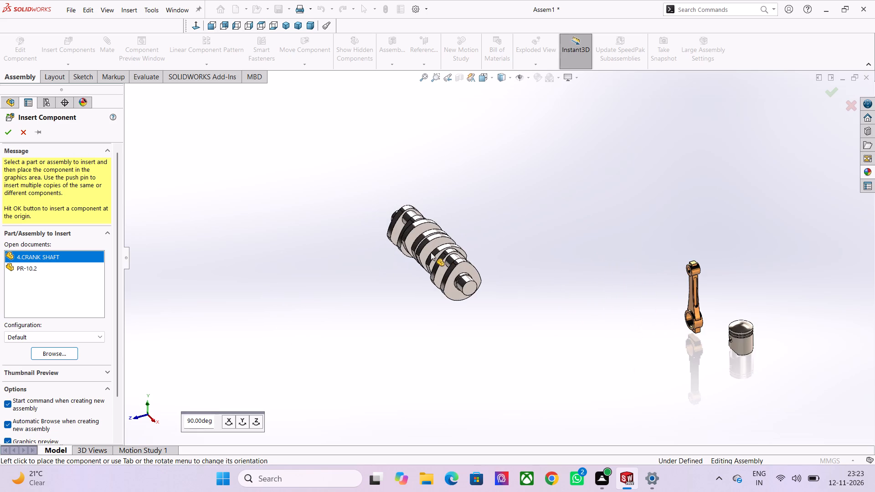
{"action": "scroll", "coordinate": [431, 252], "scroll_direction": "down", "scroll_amount": 1}
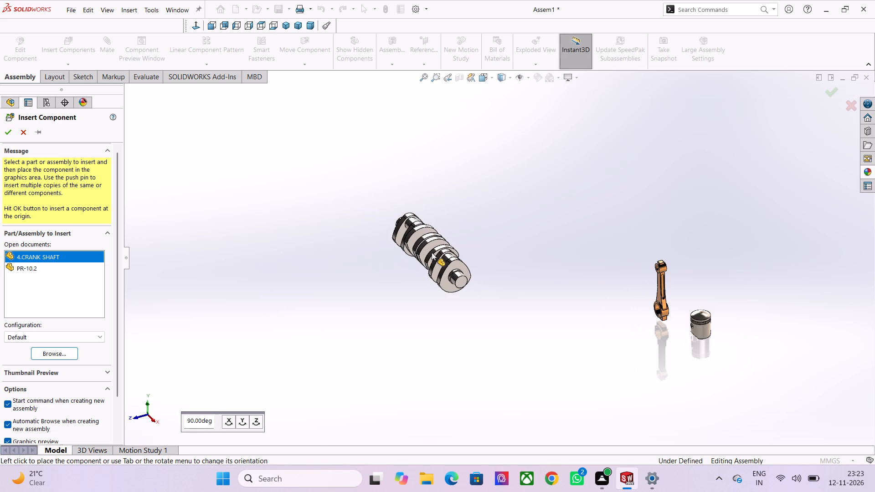
{"action": "scroll", "coordinate": [430, 253], "scroll_direction": "down", "scroll_amount": 2}
{"action": "scroll", "coordinate": [430, 254], "scroll_direction": "up", "scroll_amount": 3}
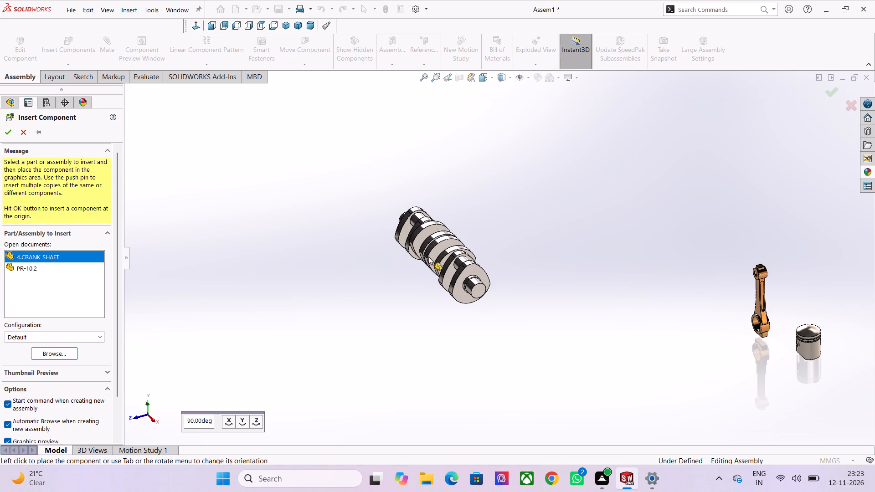
{"action": "scroll", "coordinate": [428, 256], "scroll_direction": "down", "scroll_amount": 2}
{"action": "scroll", "coordinate": [629, 236], "scroll_direction": "up", "scroll_amount": 3}
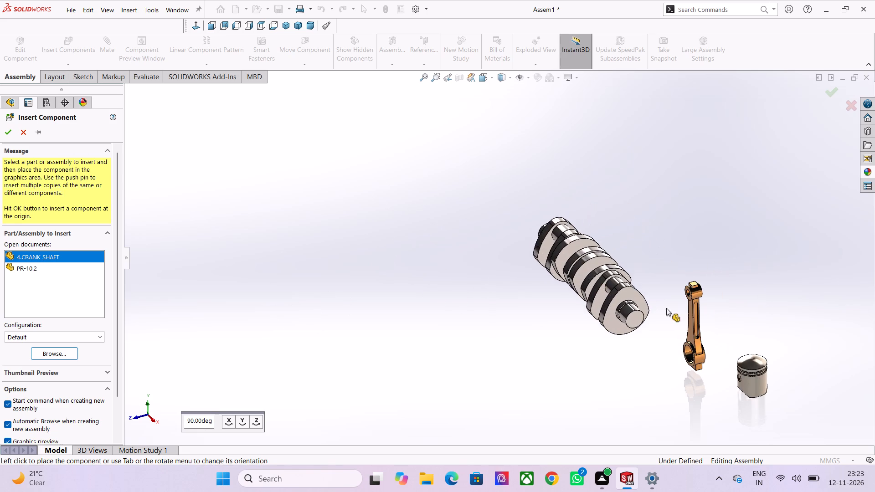
{"action": "scroll", "coordinate": [724, 325], "scroll_direction": "up", "scroll_amount": 3}
{"action": "scroll", "coordinate": [552, 282], "scroll_direction": "down", "scroll_amount": 2}
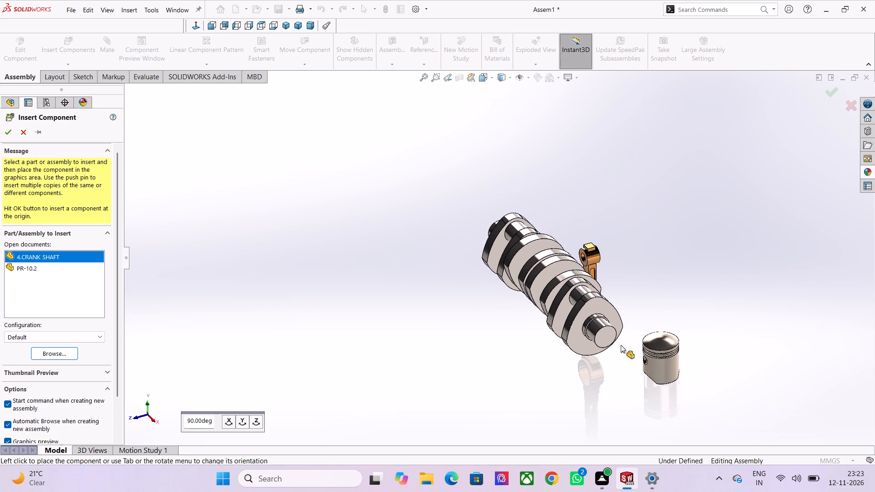
{"action": "scroll", "coordinate": [674, 349], "scroll_direction": "up", "scroll_amount": 2}
{"action": "scroll", "coordinate": [643, 214], "scroll_direction": "down", "scroll_amount": 1}
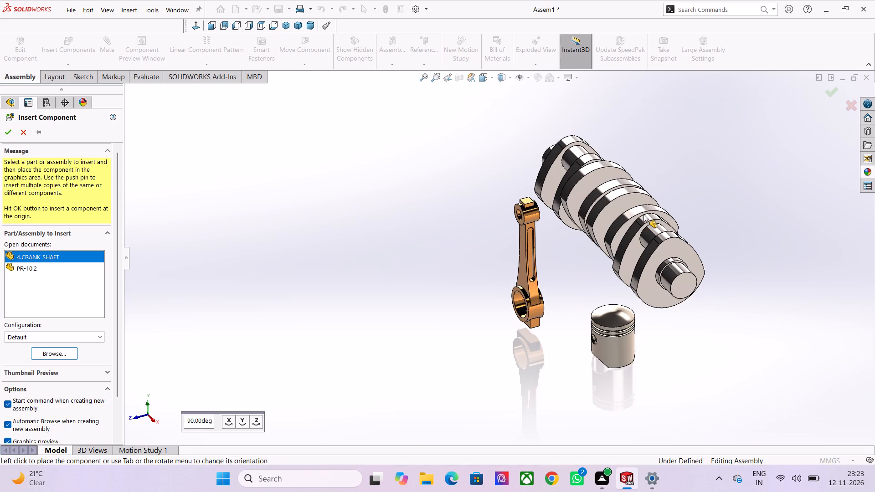
{"action": "scroll", "coordinate": [643, 214], "scroll_direction": "down", "scroll_amount": 1}
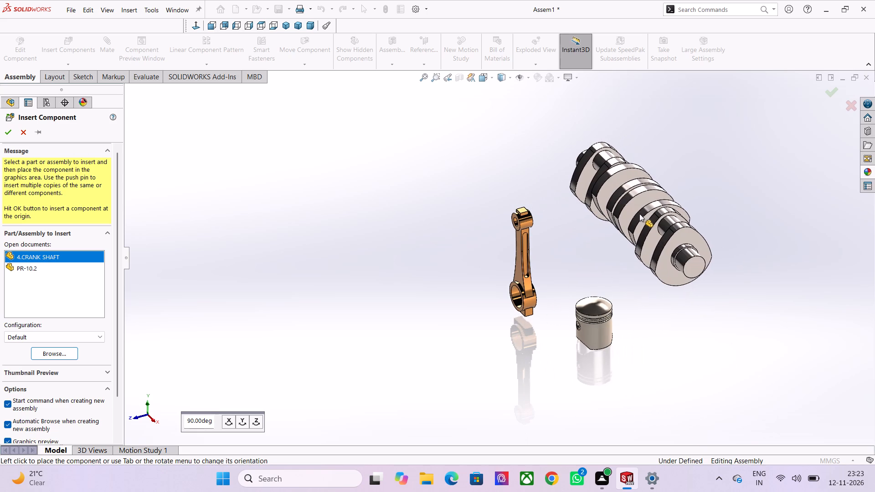
{"action": "scroll", "coordinate": [639, 214], "scroll_direction": "down", "scroll_amount": 1}
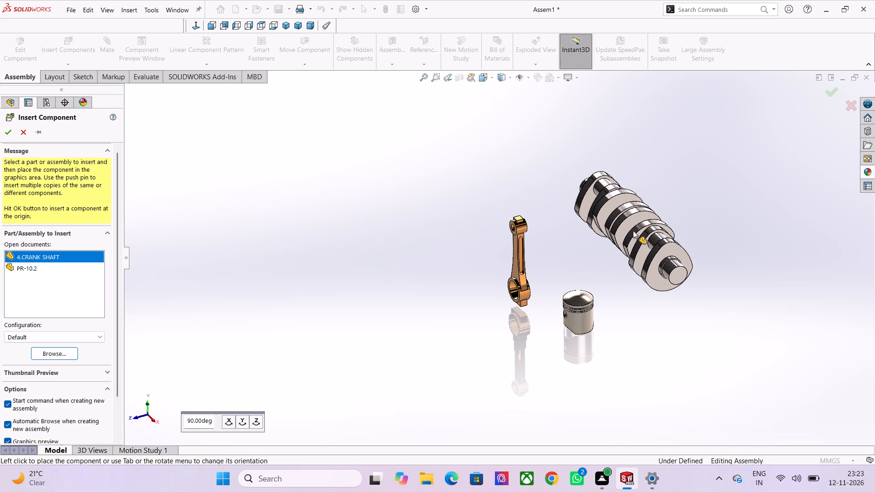
{"action": "scroll", "coordinate": [617, 303], "scroll_direction": "down", "scroll_amount": 1}
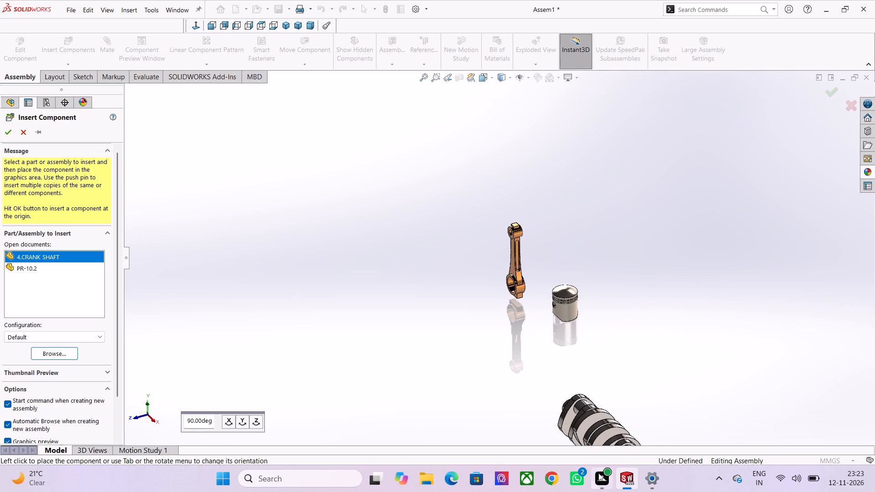
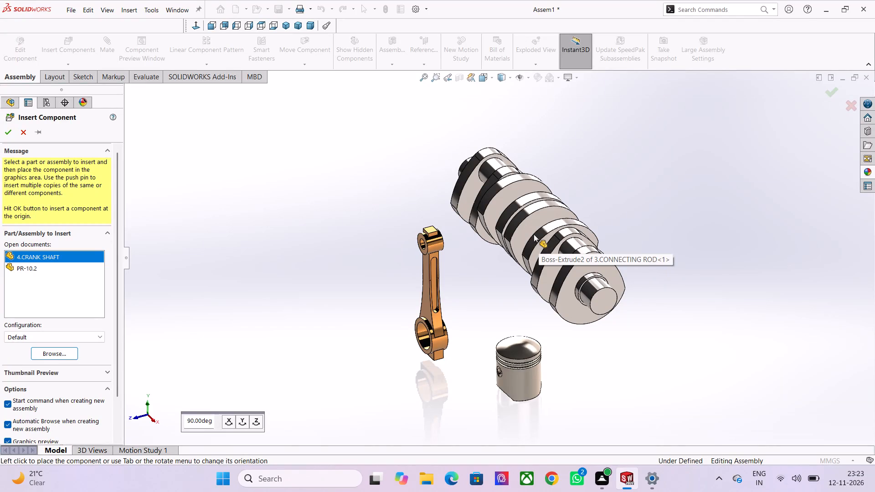
Place the crankshaft in the open space above the connecting rod and piston.
{"action": "scroll", "coordinate": [507, 239], "scroll_direction": "down", "scroll_amount": 3}
{"action": "scroll", "coordinate": [527, 249], "scroll_direction": "up", "scroll_amount": 2}
{"action": "scroll", "coordinate": [477, 241], "scroll_direction": "down", "scroll_amount": 1}
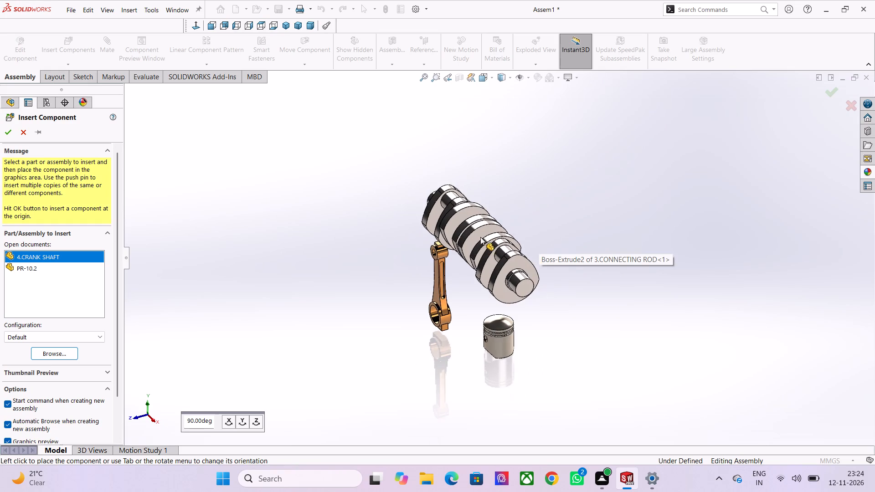
{"action": "scroll", "coordinate": [488, 231], "scroll_direction": "up", "scroll_amount": 3}
{"action": "scroll", "coordinate": [549, 220], "scroll_direction": "down", "scroll_amount": 1}
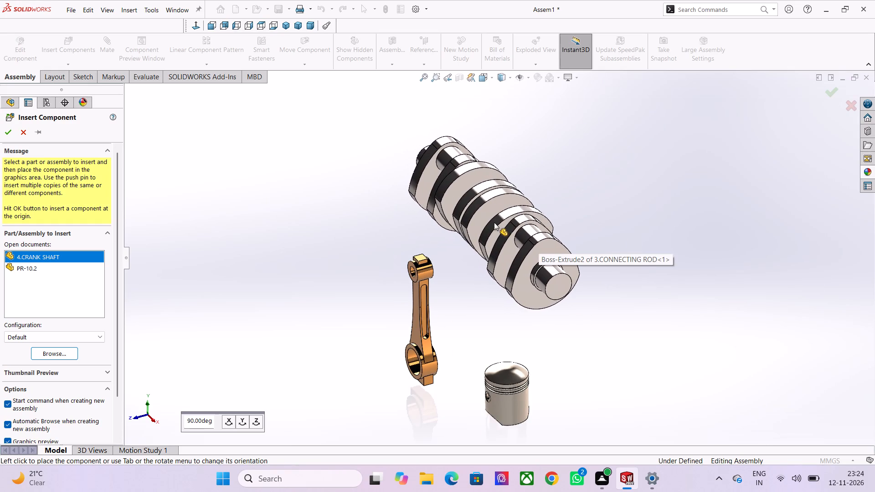
{"action": "left_click", "coordinate": [494, 222]}
Rotate the crankshaft freely until its axis runs nearly horizontal and its crankpins are exposed between the webs.
{"action": "scroll", "coordinate": [470, 298], "scroll_direction": "down", "scroll_amount": 2}
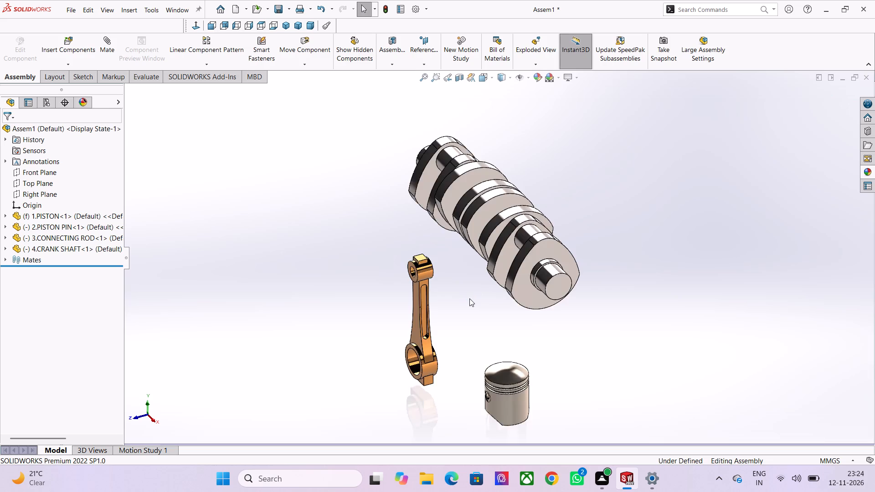
{"action": "left_click", "coordinate": [305, 63]}
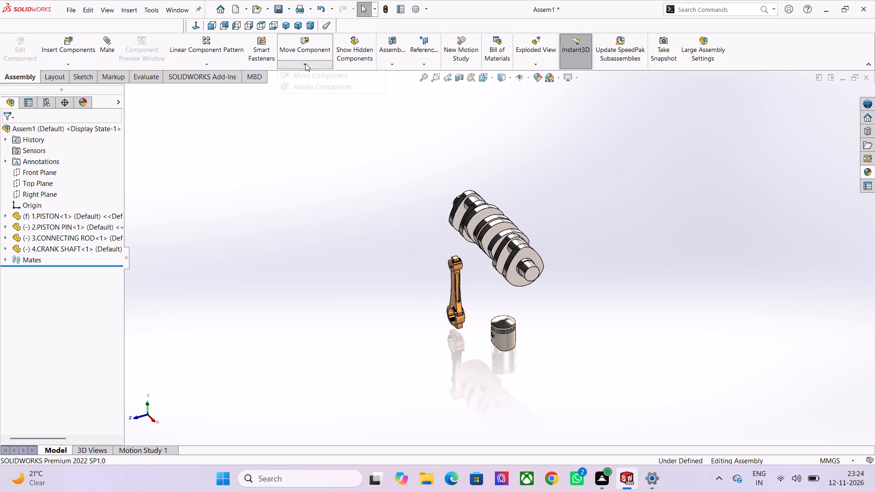
{"action": "left_click", "coordinate": [308, 85]}
{"action": "left_click_drag", "start_coordinate": [518, 258], "coordinate": [527, 243]}
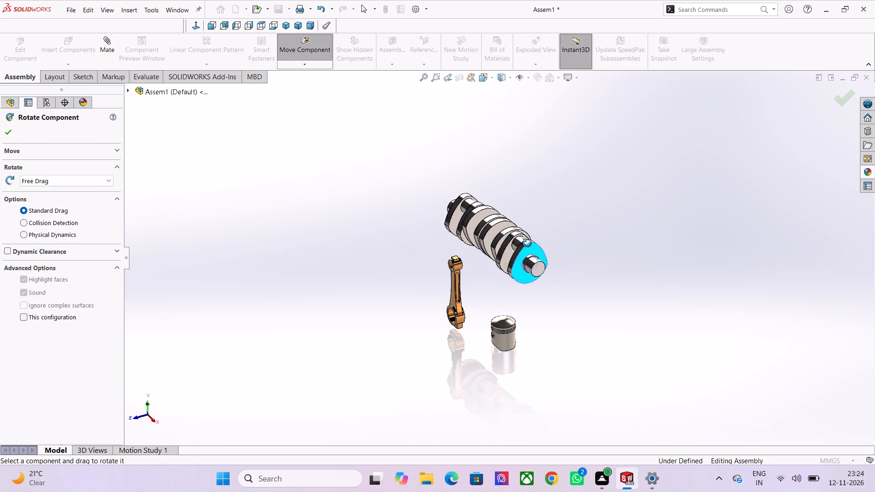
{"action": "left_click_drag", "start_coordinate": [527, 243], "coordinate": [643, 180]}
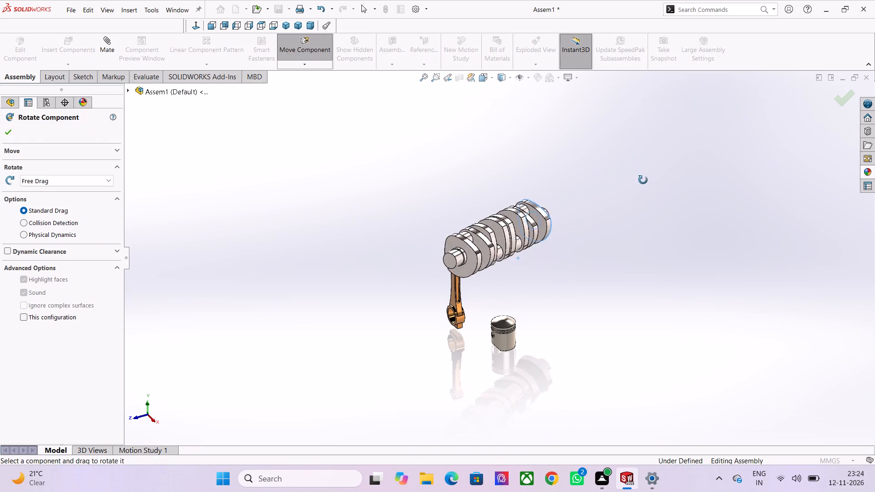
{"action": "left_click_drag", "start_coordinate": [643, 180], "coordinate": [613, 175]}
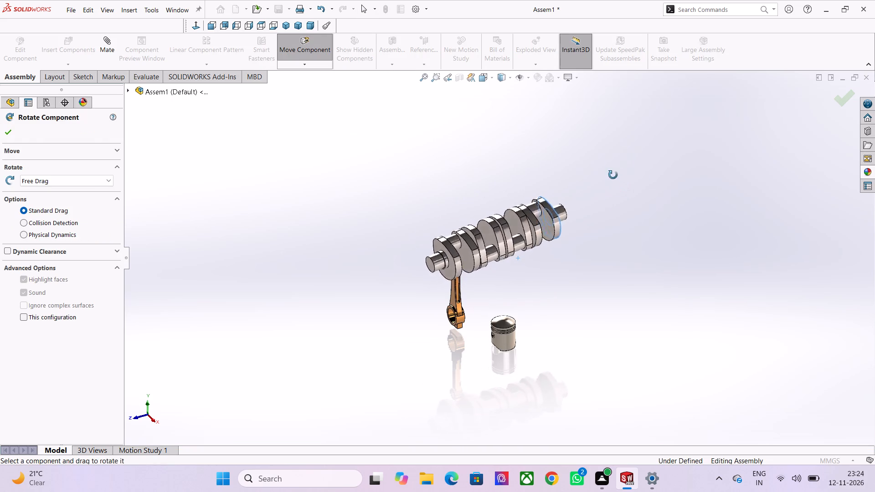
{"action": "left_click_drag", "start_coordinate": [613, 175], "coordinate": [610, 222]}
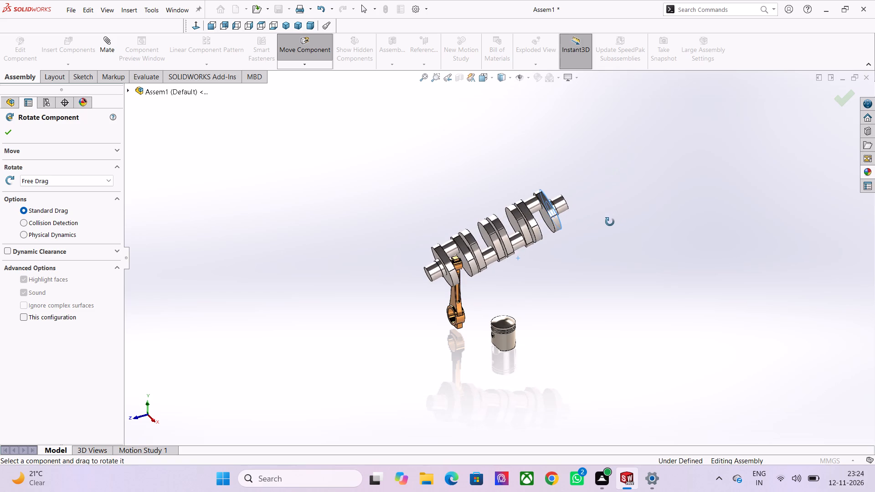
{"action": "left_click_drag", "start_coordinate": [610, 222], "coordinate": [612, 173]}
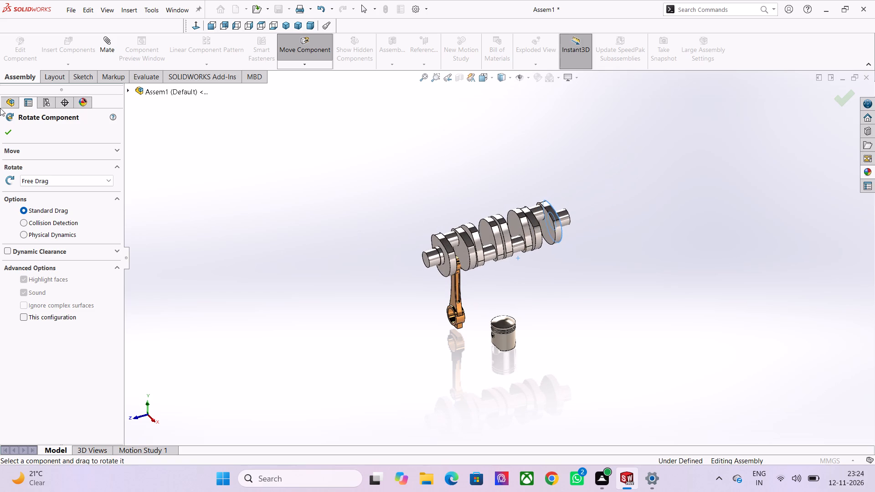
{"action": "left_click", "coordinate": [5, 131]}
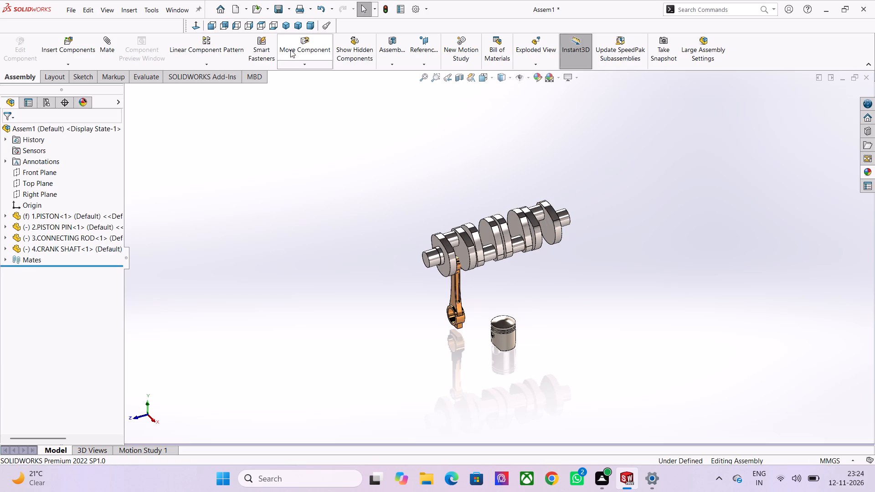
Move the crankshaft upward, clear of the connecting rod.
{"action": "left_click", "coordinate": [290, 50]}
{"action": "left_click_drag", "start_coordinate": [468, 236], "coordinate": [455, 170]}
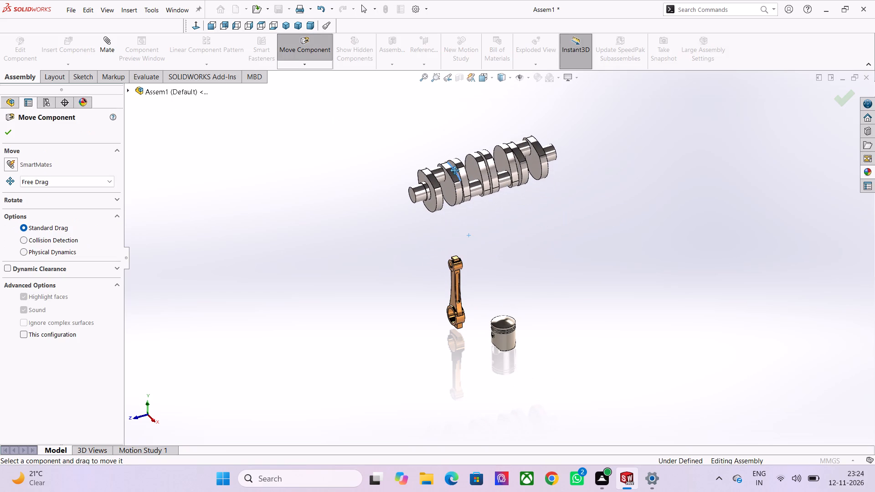
{"action": "left_click_drag", "start_coordinate": [455, 170], "coordinate": [454, 170]}
{"action": "left_click", "coordinate": [10, 131]}
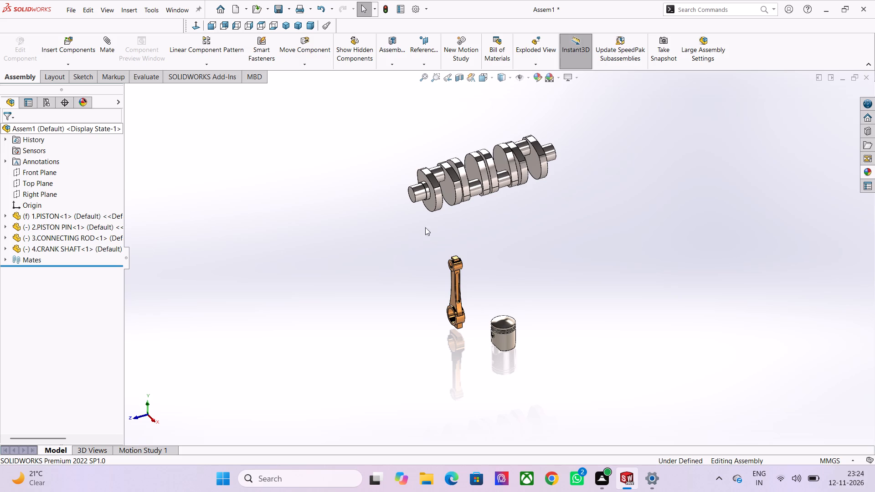
Add a Concentric mate between the crankshaft's first crankpin and the connecting rod's big-end bore.
{"action": "scroll", "coordinate": [474, 172], "scroll_direction": "up", "scroll_amount": 3}
{"action": "left_click", "coordinate": [100, 49]}
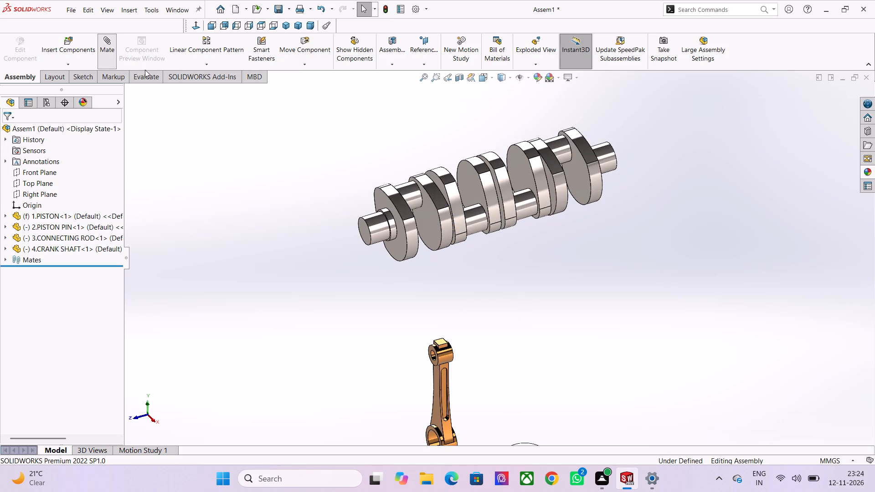
{"action": "scroll", "coordinate": [382, 244], "scroll_direction": "up", "scroll_amount": 2}
{"action": "scroll", "coordinate": [411, 272], "scroll_direction": "down", "scroll_amount": 2}
{"action": "scroll", "coordinate": [426, 349], "scroll_direction": "down", "scroll_amount": 1}
{"action": "scroll", "coordinate": [463, 415], "scroll_direction": "down", "scroll_amount": 3}
{"action": "scroll", "coordinate": [458, 337], "scroll_direction": "up", "scroll_amount": 2}
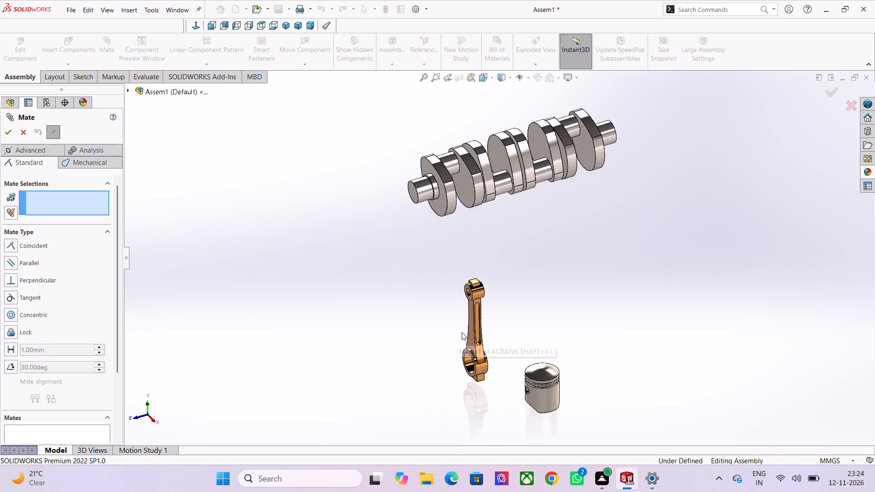
{"action": "scroll", "coordinate": [462, 332], "scroll_direction": "up", "scroll_amount": 1}
{"action": "left_click", "coordinate": [448, 123]}
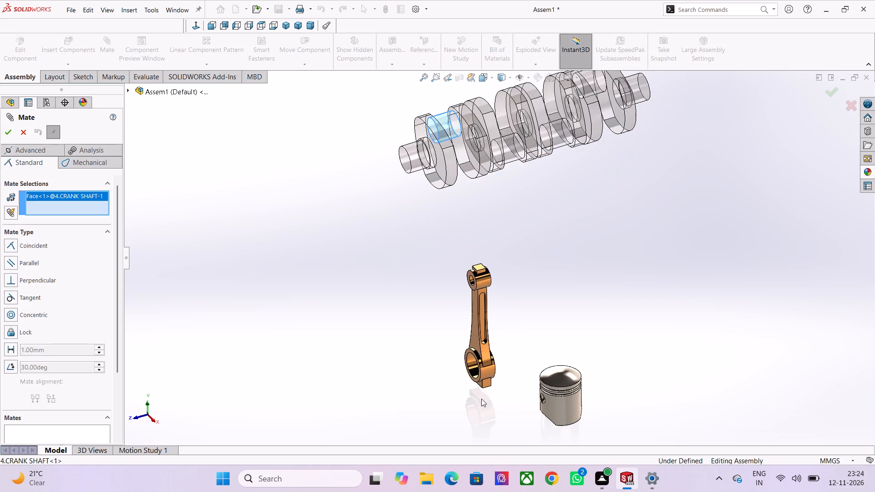
{"action": "scroll", "coordinate": [482, 397], "scroll_direction": "up", "scroll_amount": 2}
{"action": "scroll", "coordinate": [483, 359], "scroll_direction": "up", "scroll_amount": 2}
{"action": "left_click", "coordinate": [461, 317]}
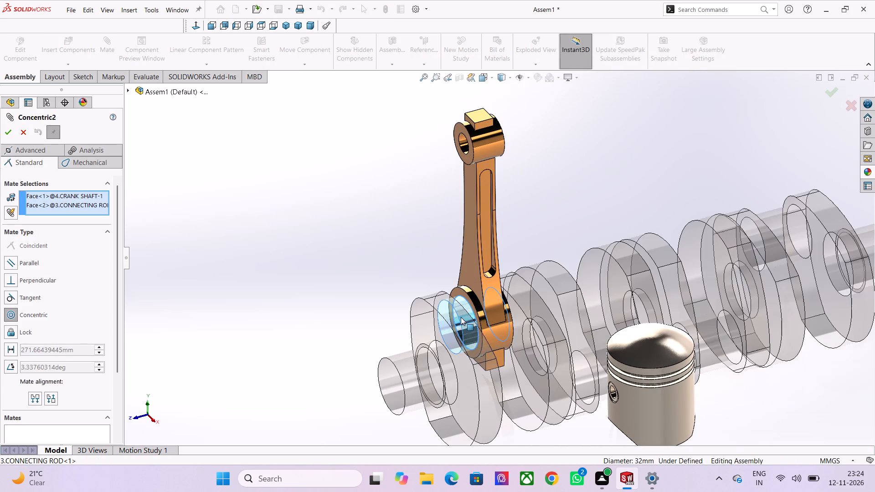
{"action": "left_click", "coordinate": [601, 333]}
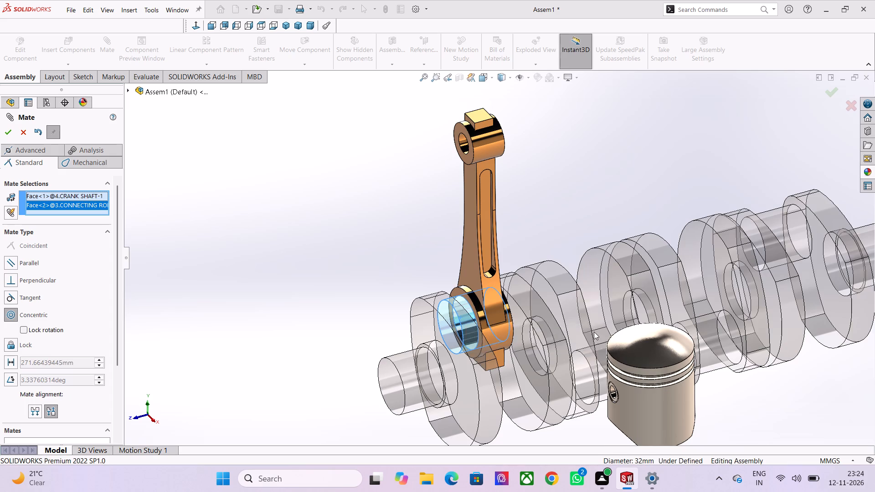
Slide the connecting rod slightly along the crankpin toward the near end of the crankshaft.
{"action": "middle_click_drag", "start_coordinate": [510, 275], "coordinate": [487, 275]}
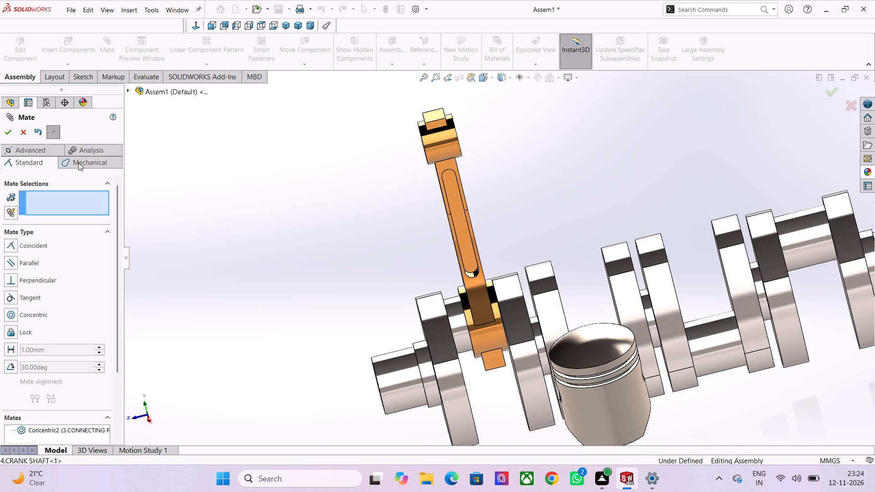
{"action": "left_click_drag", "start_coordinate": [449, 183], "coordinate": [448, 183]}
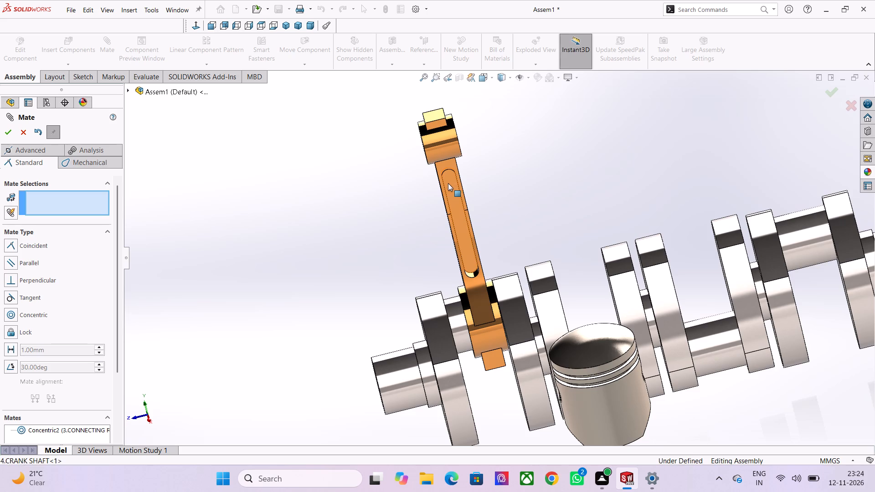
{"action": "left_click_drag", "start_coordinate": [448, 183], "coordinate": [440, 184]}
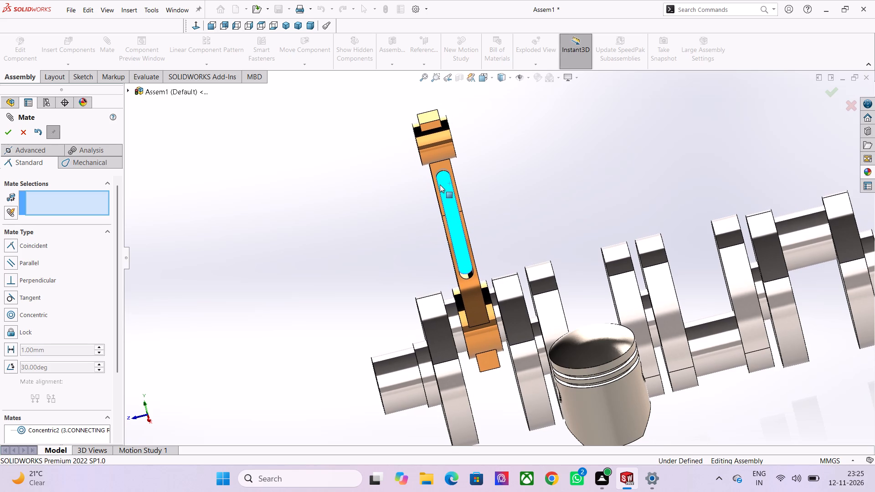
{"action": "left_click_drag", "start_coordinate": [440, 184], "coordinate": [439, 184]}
Add a centered Width mate, with the two web faces beside the first crankpin as width selections and the rod's big-end side faces as tabs.
{"action": "left_click", "coordinate": [34, 149]}
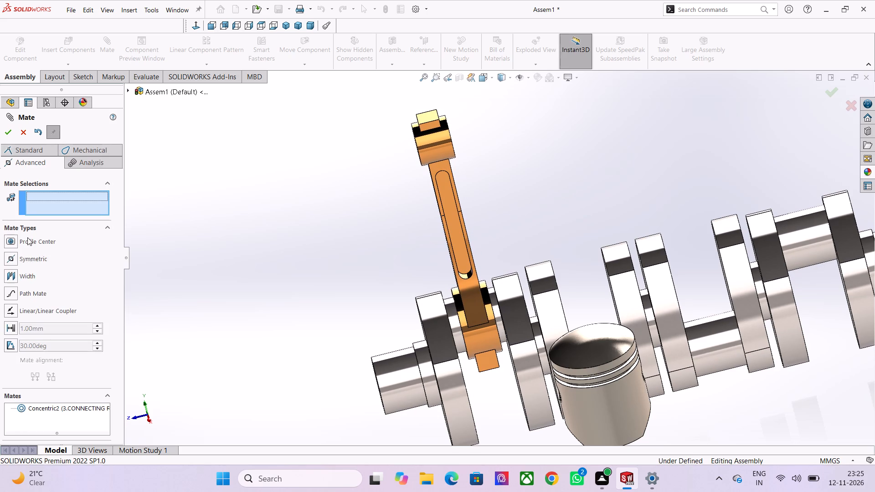
{"action": "left_click", "coordinate": [28, 277]}
{"action": "scroll", "coordinate": [561, 320], "scroll_direction": "up", "scroll_amount": 2}
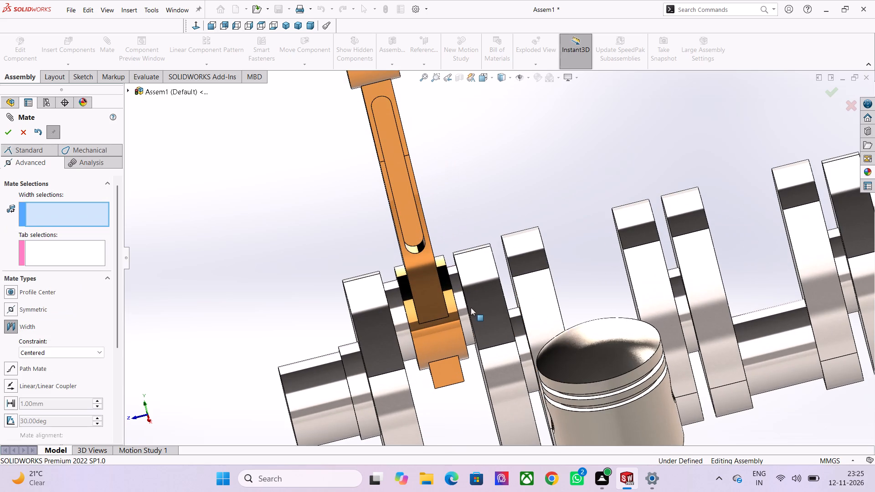
{"action": "scroll", "coordinate": [447, 215], "scroll_direction": "up", "scroll_amount": 1}
{"action": "middle_click_drag", "start_coordinate": [451, 224], "coordinate": [433, 266]}
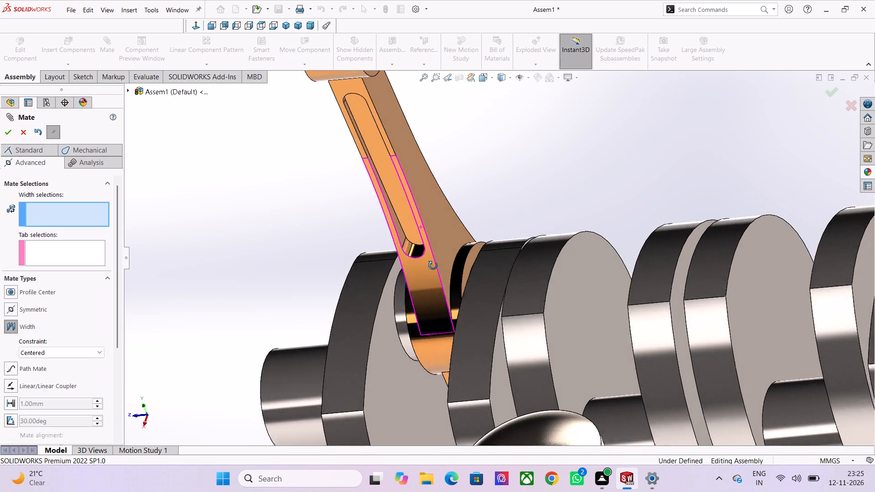
{"action": "middle_click_drag", "start_coordinate": [433, 266], "coordinate": [426, 267]}
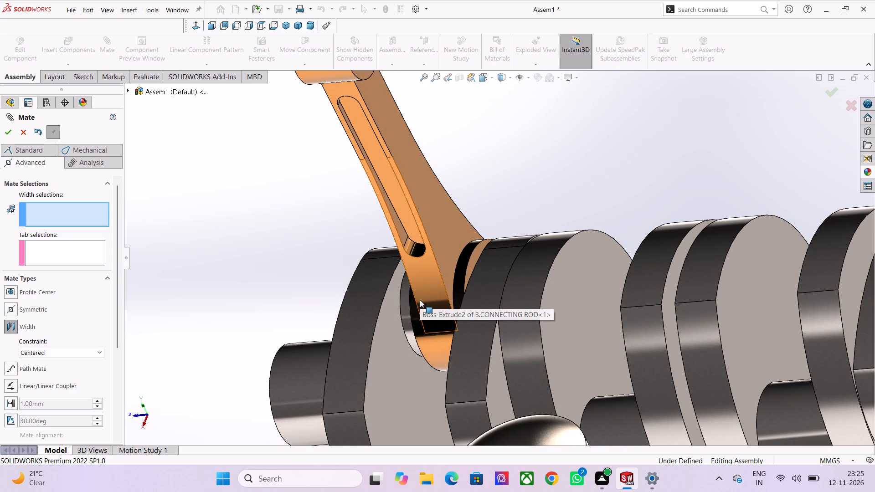
{"action": "left_click", "coordinate": [393, 309]}
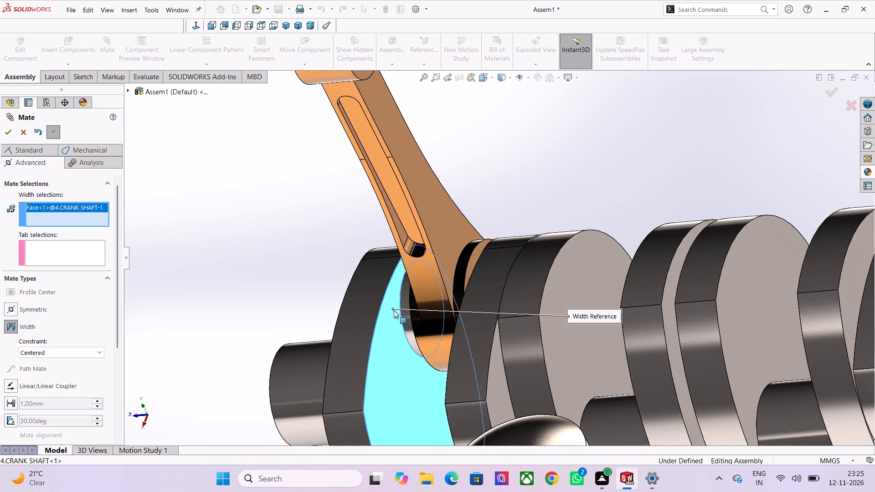
{"action": "scroll", "coordinate": [394, 310], "scroll_direction": "down", "scroll_amount": 2}
{"action": "middle_click_drag", "start_coordinate": [394, 310], "coordinate": [451, 317]}
{"action": "left_click", "coordinate": [454, 308]}
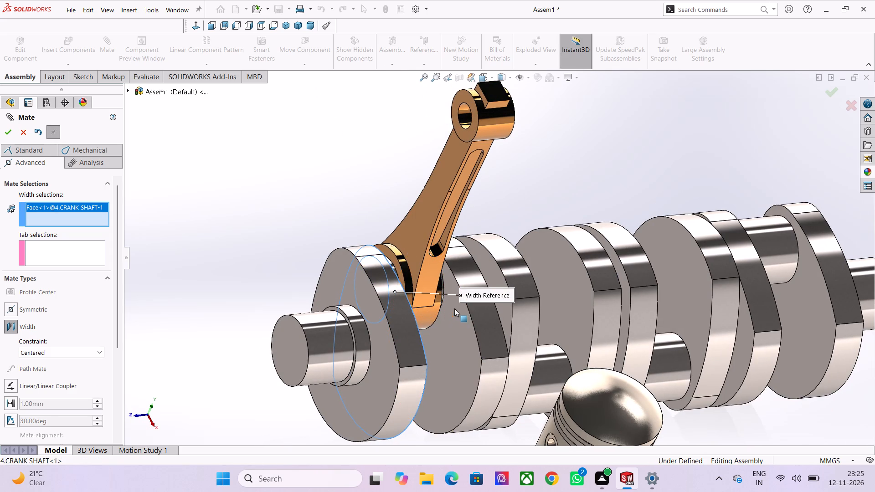
{"action": "scroll", "coordinate": [397, 263], "scroll_direction": "up", "scroll_amount": 1}
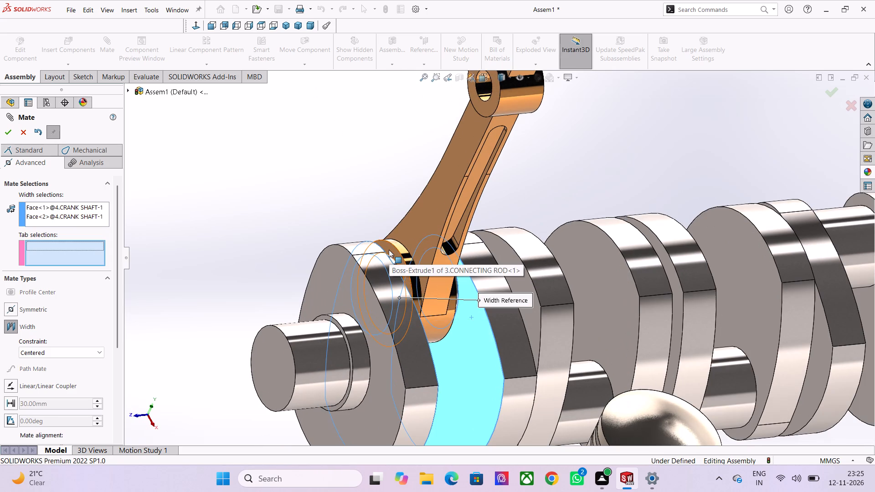
{"action": "left_click", "coordinate": [389, 248]}
{"action": "middle_click_drag", "start_coordinate": [442, 329], "coordinate": [439, 328]}
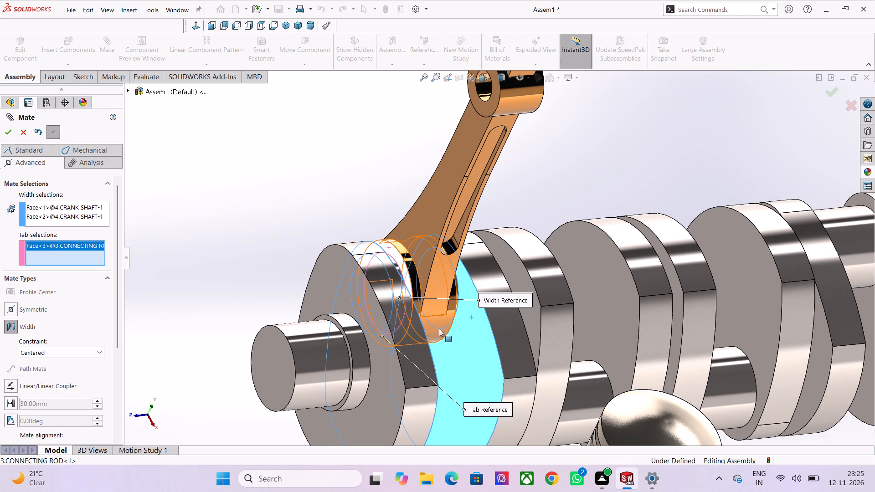
{"action": "middle_click_drag", "start_coordinate": [439, 328], "coordinate": [393, 318]}
{"action": "scroll", "coordinate": [450, 232], "scroll_direction": "up", "scroll_amount": 2}
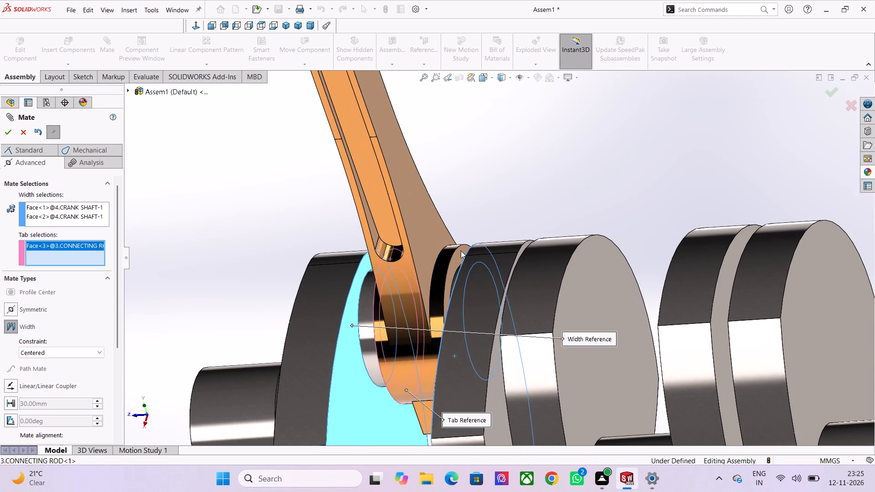
{"action": "left_click", "coordinate": [460, 251]}
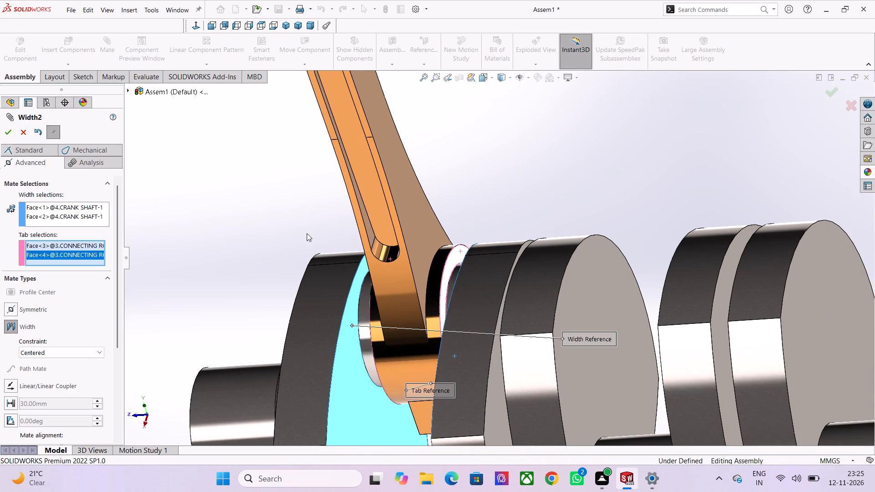
{"action": "left_click", "coordinate": [6, 133]}
{"action": "scroll", "coordinate": [359, 230], "scroll_direction": "down", "scroll_amount": 1}
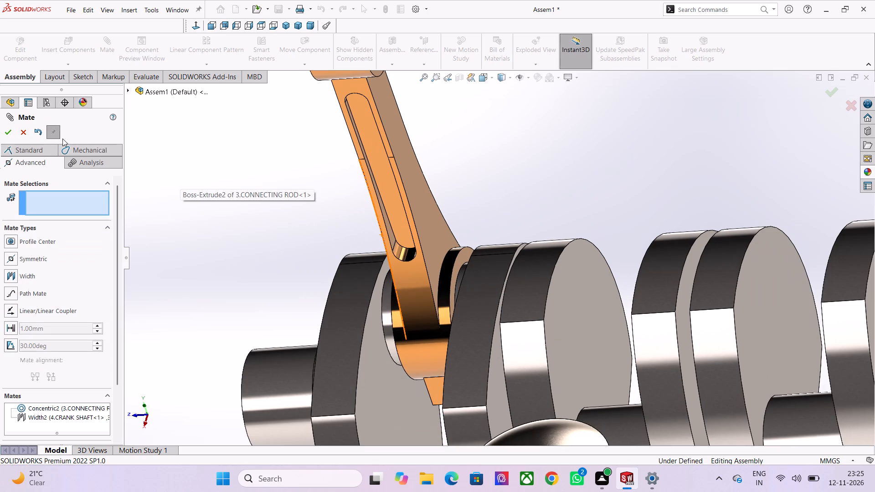
{"action": "left_click", "coordinate": [21, 131]}
Move the joined connecting rod and crankshaft up and away from the piston.
{"action": "scroll", "coordinate": [314, 230], "scroll_direction": "down", "scroll_amount": 1}
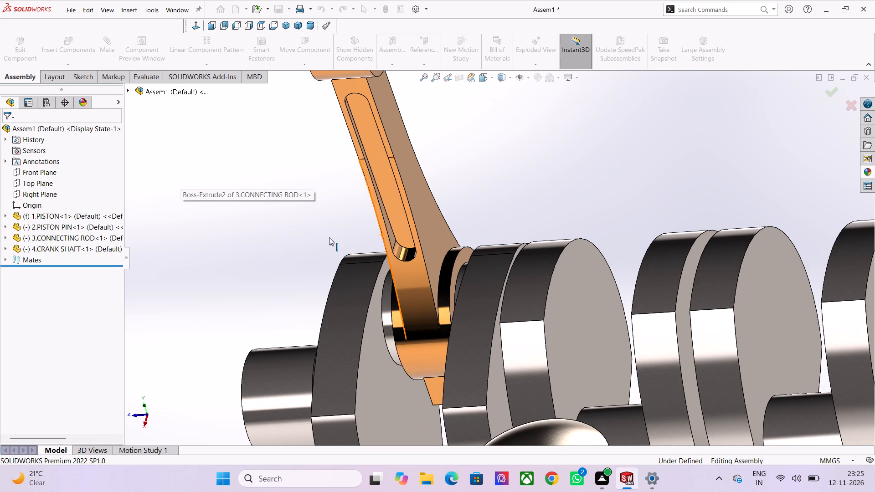
{"action": "scroll", "coordinate": [354, 253], "scroll_direction": "down", "scroll_amount": 2}
{"action": "middle_click_drag", "start_coordinate": [361, 255], "coordinate": [374, 201]}
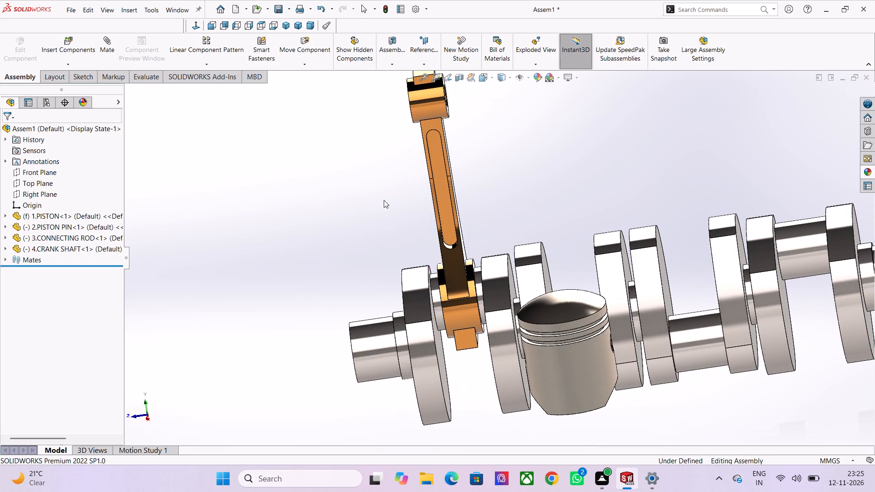
{"action": "left_click_drag", "start_coordinate": [429, 143], "coordinate": [485, 144]}
{"action": "scroll", "coordinate": [484, 164], "scroll_direction": "down", "scroll_amount": 5}
{"action": "left_click_drag", "start_coordinate": [487, 173], "coordinate": [492, 219]}
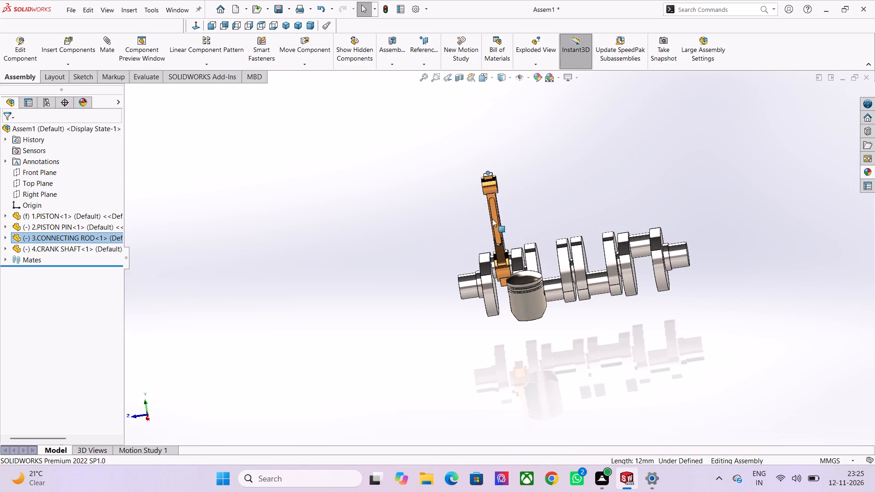
{"action": "left_click_drag", "start_coordinate": [492, 219], "coordinate": [496, 208]}
{"action": "scroll", "coordinate": [511, 219], "scroll_direction": "up", "scroll_amount": 6}
{"action": "scroll", "coordinate": [509, 242], "scroll_direction": "down", "scroll_amount": 2}
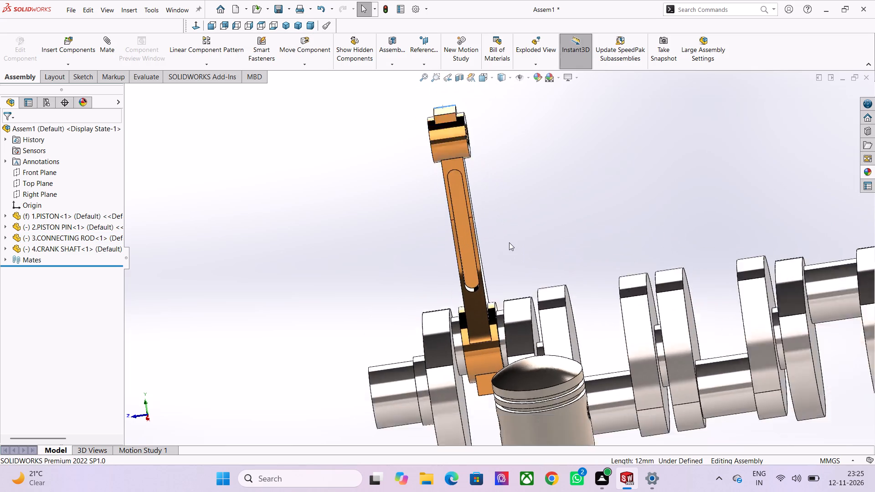
{"action": "scroll", "coordinate": [509, 242], "scroll_direction": "down", "scroll_amount": 3}
{"action": "left_click_drag", "start_coordinate": [472, 236], "coordinate": [487, 240]}
{"action": "left_click_drag", "start_coordinate": [482, 223], "coordinate": [479, 223]}
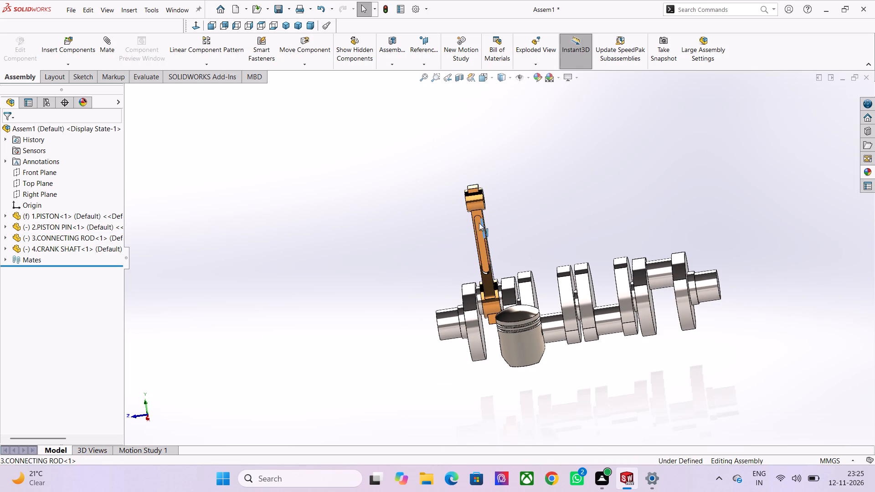
{"action": "left_click_drag", "start_coordinate": [479, 223], "coordinate": [361, 143]}
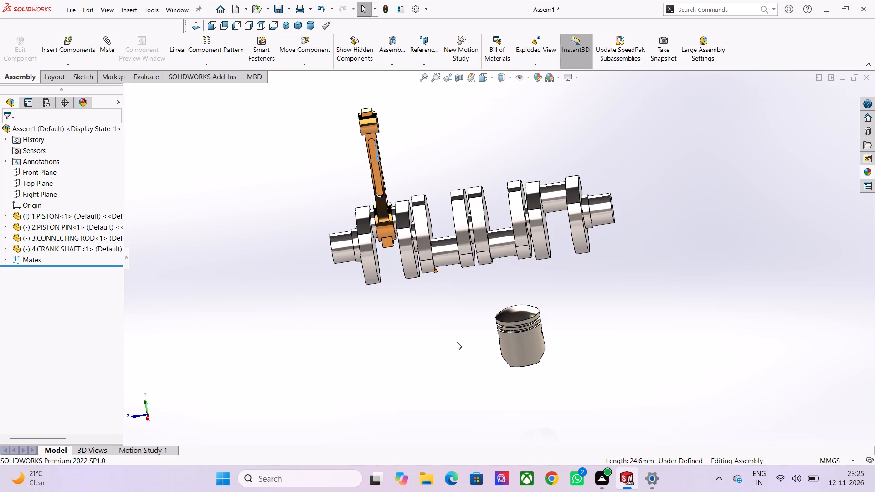
Load the 5.UPPER BLOCK part from the ENGINE folder for insertion into the assembly.
{"action": "scroll", "coordinate": [457, 342], "scroll_direction": "down", "scroll_amount": 3}
{"action": "middle_click_drag", "start_coordinate": [445, 350], "coordinate": [504, 364]}
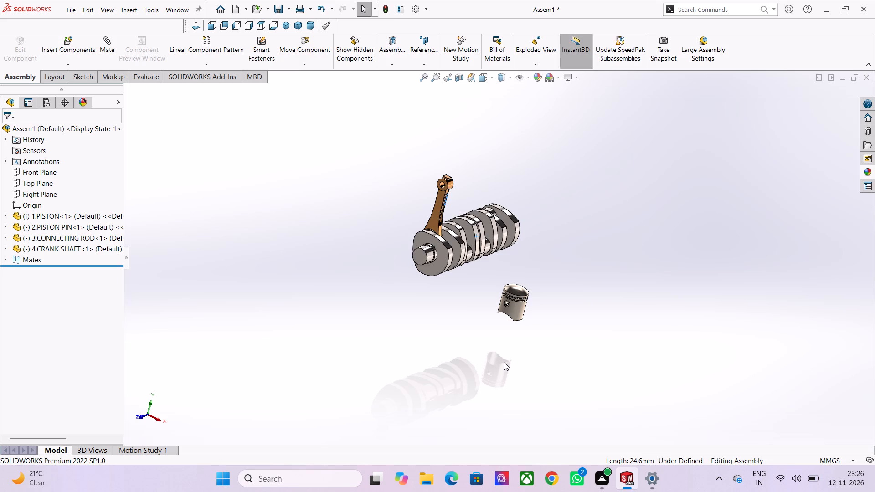
{"action": "scroll", "coordinate": [483, 353], "scroll_direction": "up", "scroll_amount": 1}
{"action": "scroll", "coordinate": [425, 214], "scroll_direction": "up", "scroll_amount": 2}
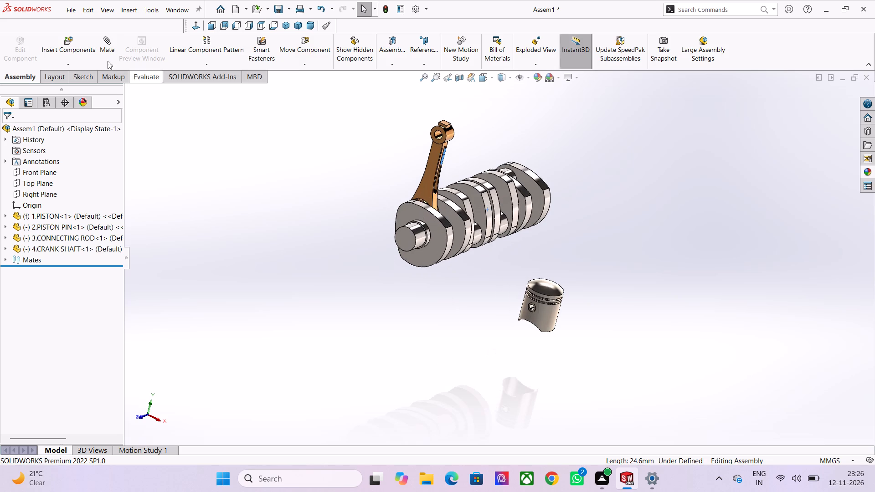
{"action": "left_click", "coordinate": [70, 47]}
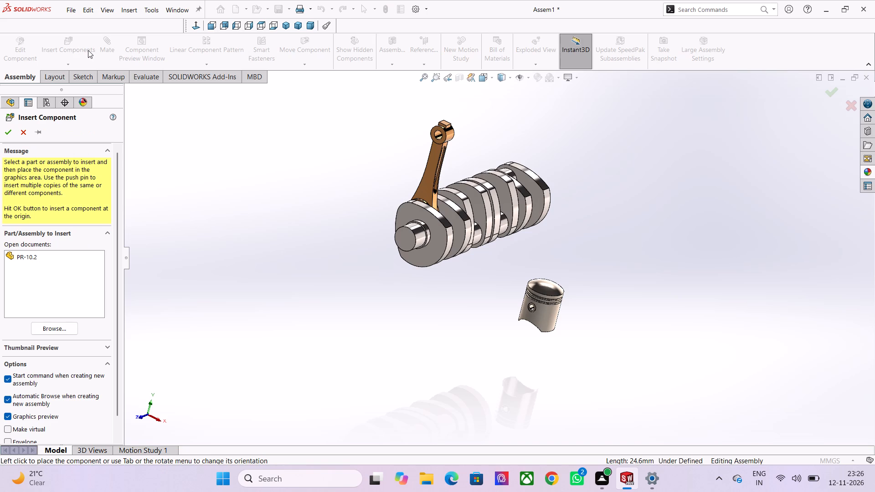
{"action": "left_click", "coordinate": [65, 328]}
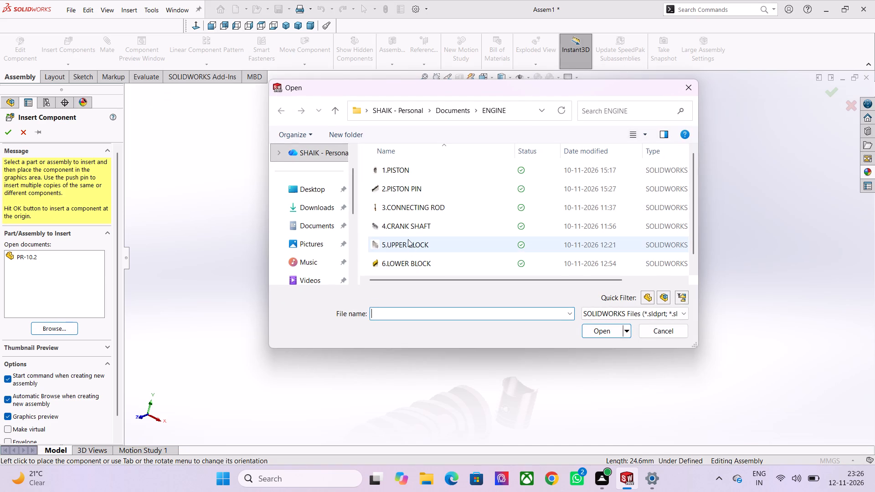
{"action": "double_click", "coordinate": [416, 244]}
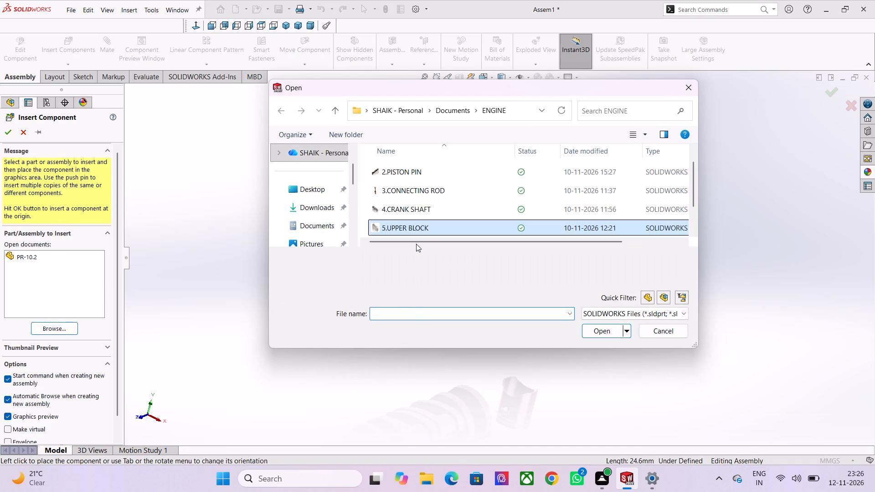
{"action": "double_click", "coordinate": [412, 228]}
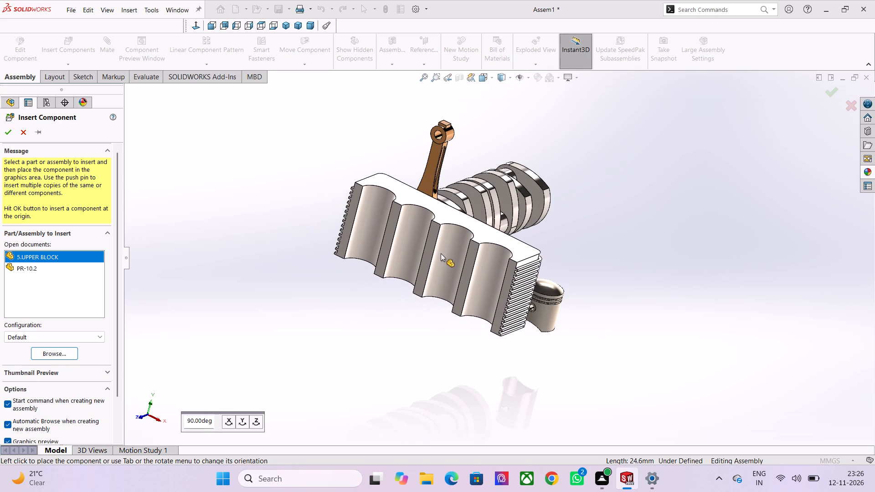
Examine possible placements for the upper block around the crankshaft, connecting rod and piston.
{"action": "scroll", "coordinate": [431, 251], "scroll_direction": "down", "scroll_amount": 1}
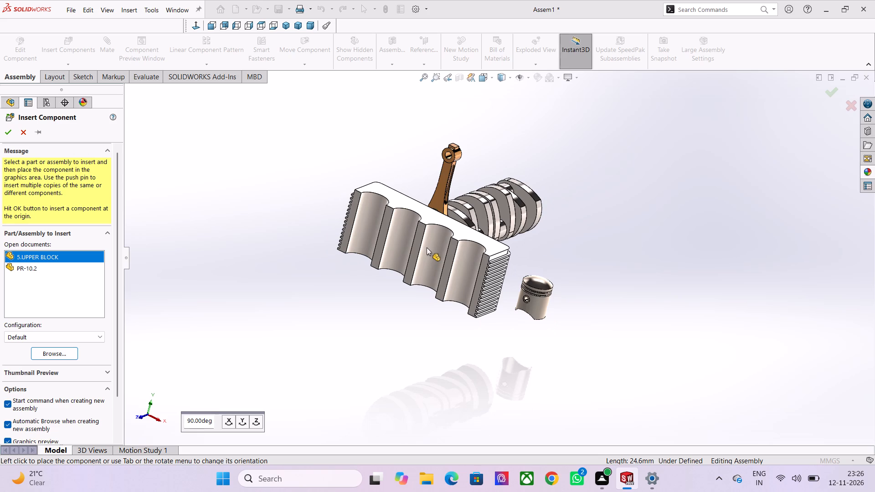
{"action": "scroll", "coordinate": [432, 151], "scroll_direction": "down", "scroll_amount": 3}
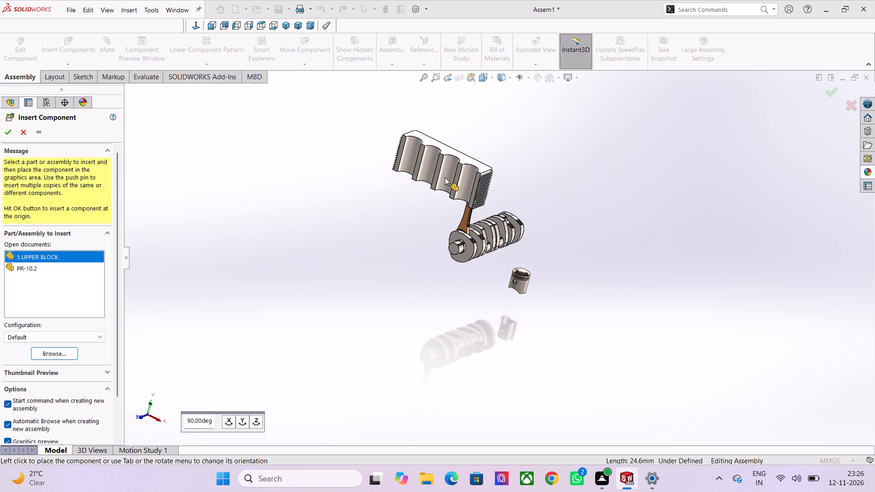
{"action": "scroll", "coordinate": [445, 177], "scroll_direction": "down", "scroll_amount": 1}
{"action": "scroll", "coordinate": [456, 202], "scroll_direction": "up", "scroll_amount": 3}
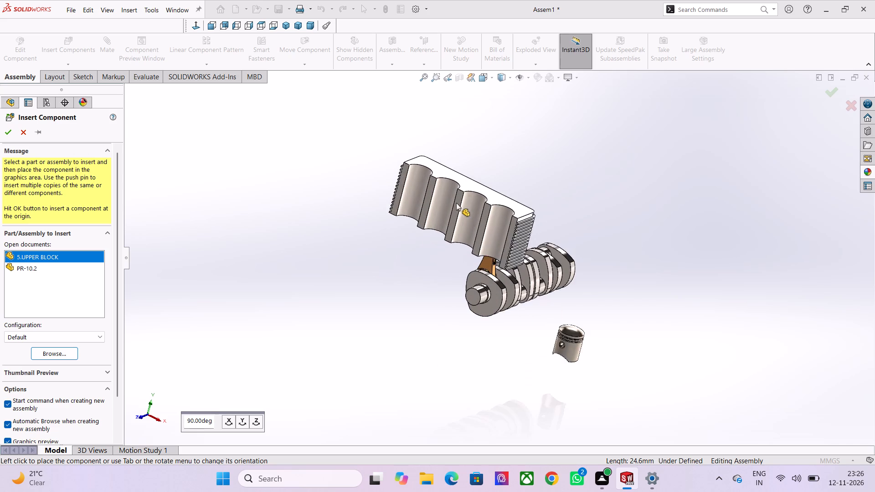
{"action": "scroll", "coordinate": [462, 203], "scroll_direction": "down", "scroll_amount": 2}
{"action": "scroll", "coordinate": [552, 280], "scroll_direction": "up", "scroll_amount": 3}
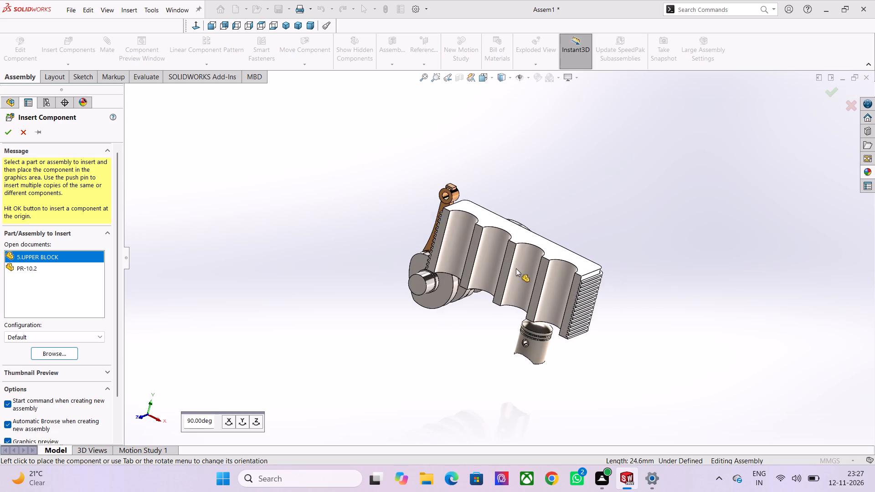
{"action": "scroll", "coordinate": [516, 268], "scroll_direction": "down", "scroll_amount": 2}
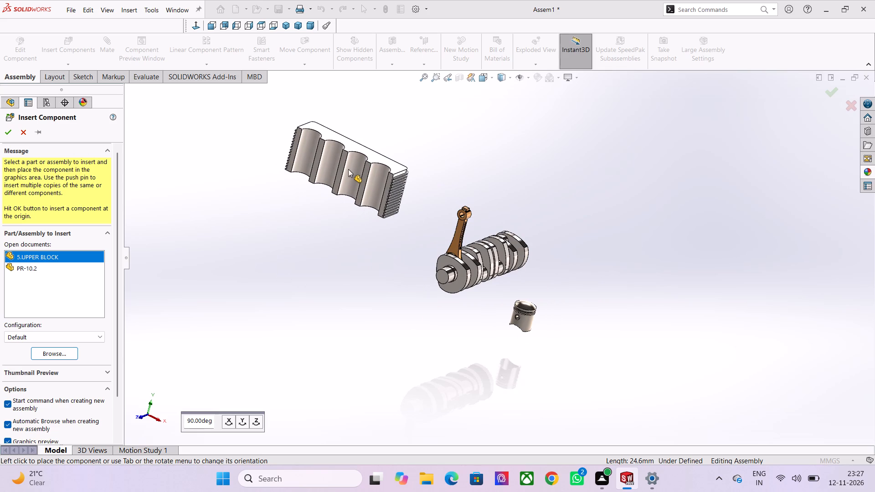
{"action": "middle_click_drag", "start_coordinate": [350, 175], "coordinate": [342, 184]}
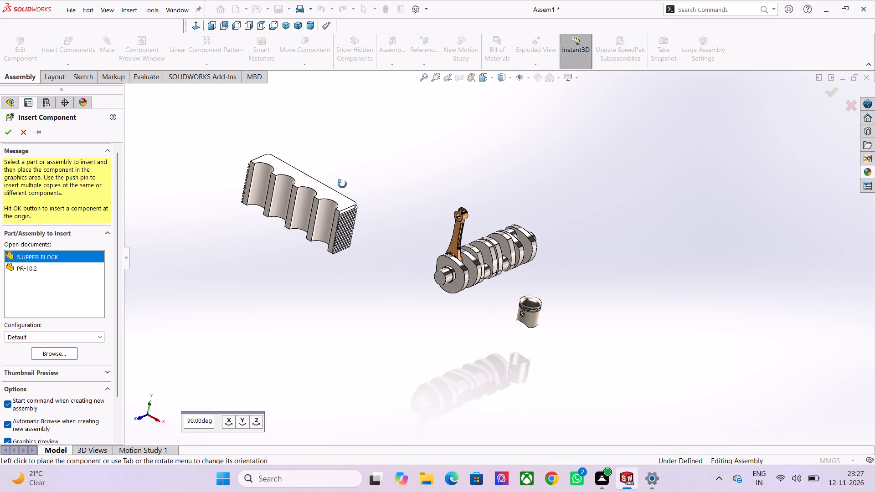
{"action": "middle_click_drag", "start_coordinate": [342, 184], "coordinate": [342, 184]}
{"action": "scroll", "coordinate": [342, 182], "scroll_direction": "up", "scroll_amount": 6}
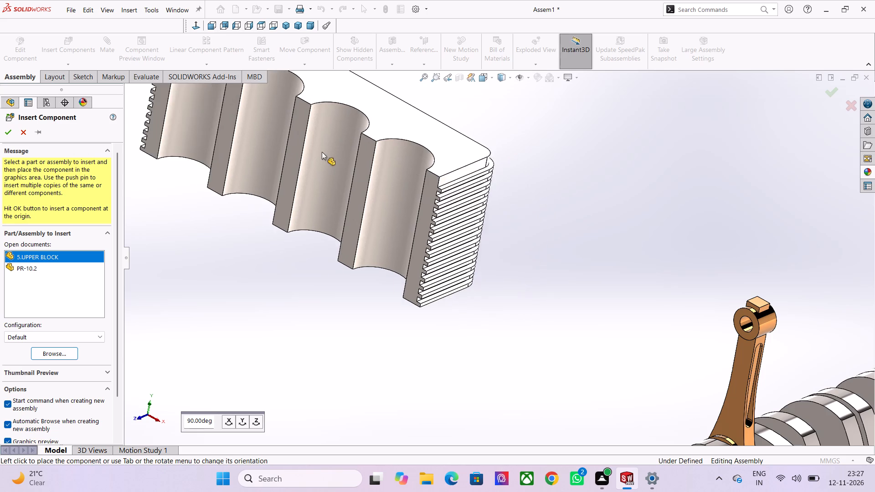
{"action": "scroll", "coordinate": [348, 153], "scroll_direction": "down", "scroll_amount": 4}
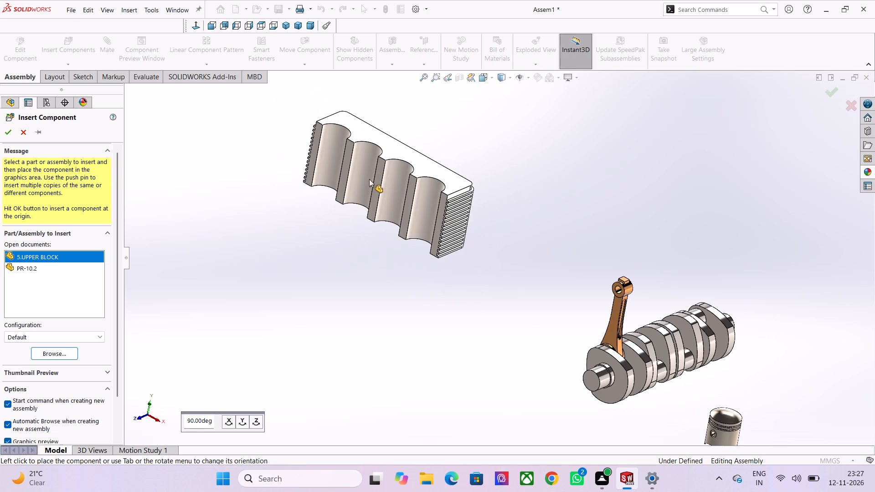
{"action": "scroll", "coordinate": [369, 184], "scroll_direction": "down", "scroll_amount": 2}
{"action": "scroll", "coordinate": [360, 178], "scroll_direction": "up", "scroll_amount": 2}
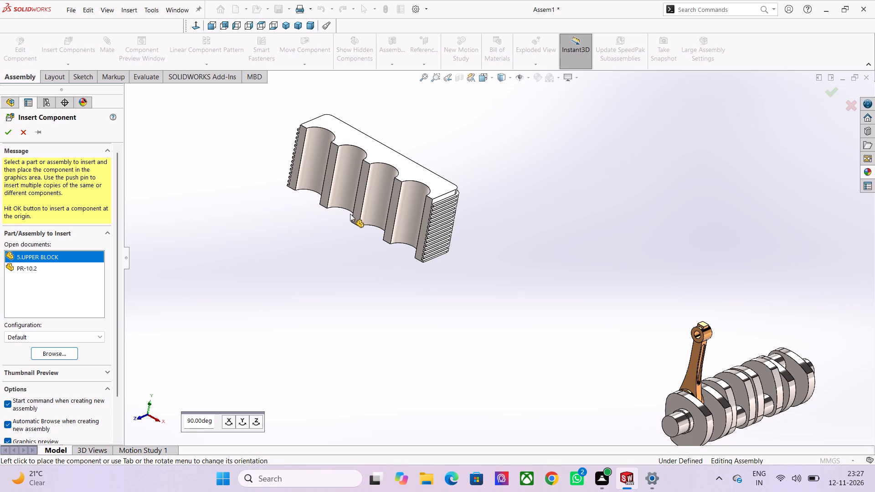
{"action": "scroll", "coordinate": [350, 213], "scroll_direction": "down", "scroll_amount": 2}
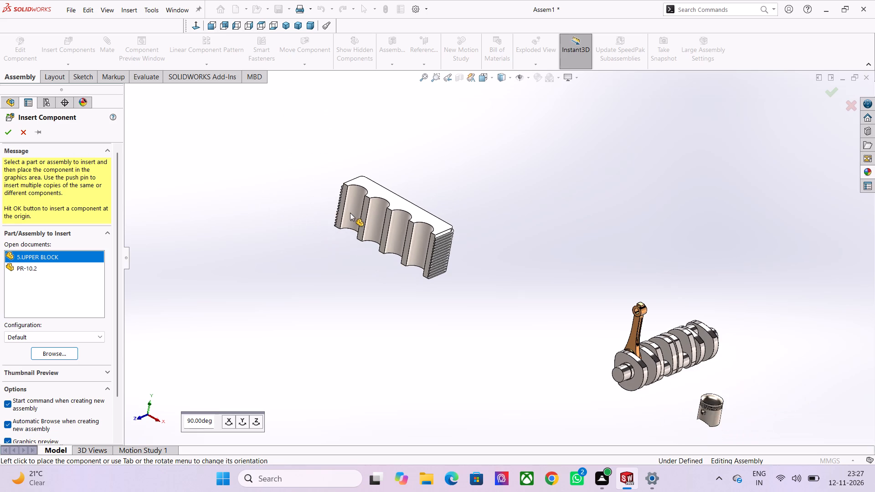
{"action": "scroll", "coordinate": [350, 212], "scroll_direction": "down", "scroll_amount": 1}
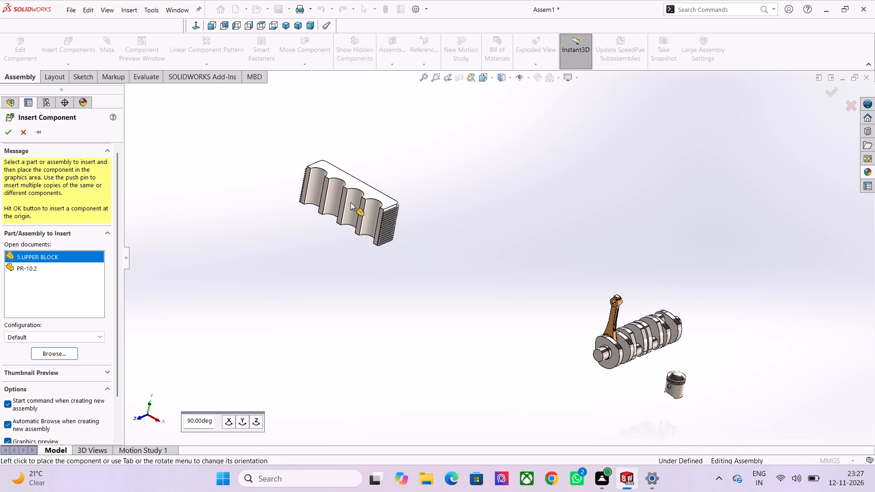
{"action": "scroll", "coordinate": [352, 207], "scroll_direction": "down", "scroll_amount": 2}
{"action": "scroll", "coordinate": [396, 218], "scroll_direction": "up", "scroll_amount": 2}
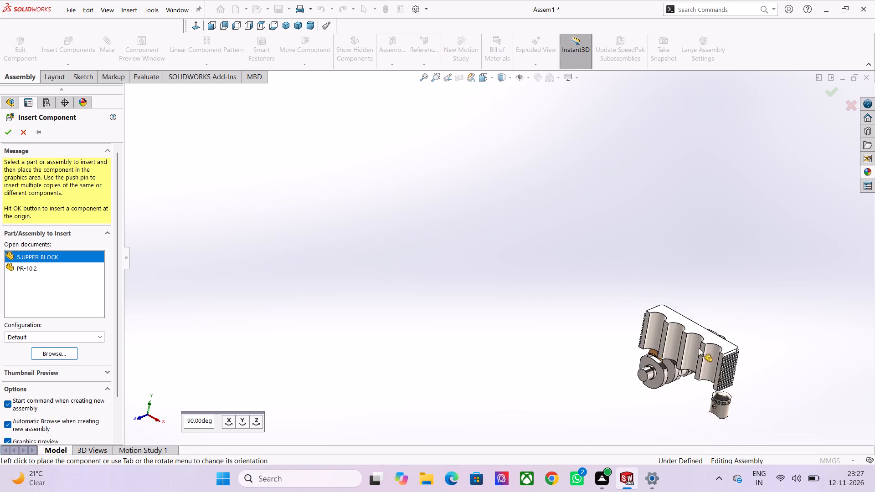
{"action": "scroll", "coordinate": [700, 348], "scroll_direction": "down", "scroll_amount": 2}
{"action": "scroll", "coordinate": [696, 354], "scroll_direction": "up", "scroll_amount": 2}
{"action": "scroll", "coordinate": [669, 329], "scroll_direction": "up", "scroll_amount": 1}
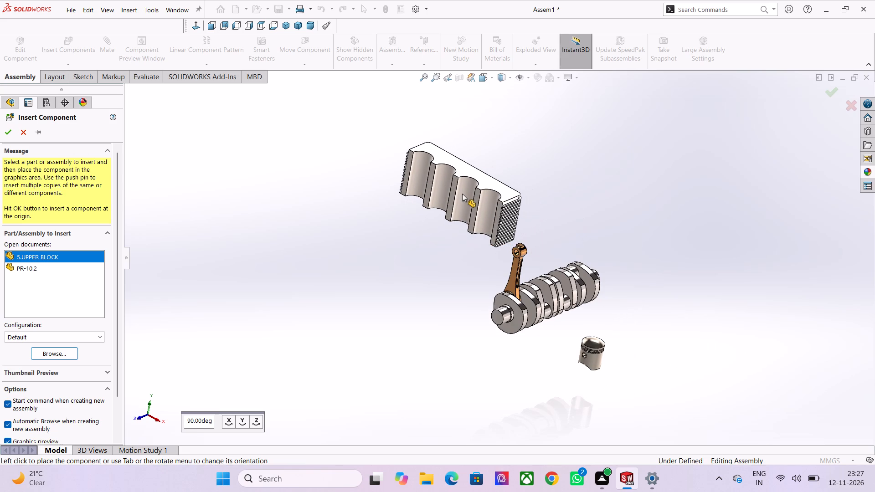
{"action": "scroll", "coordinate": [462, 195], "scroll_direction": "up", "scroll_amount": 1}
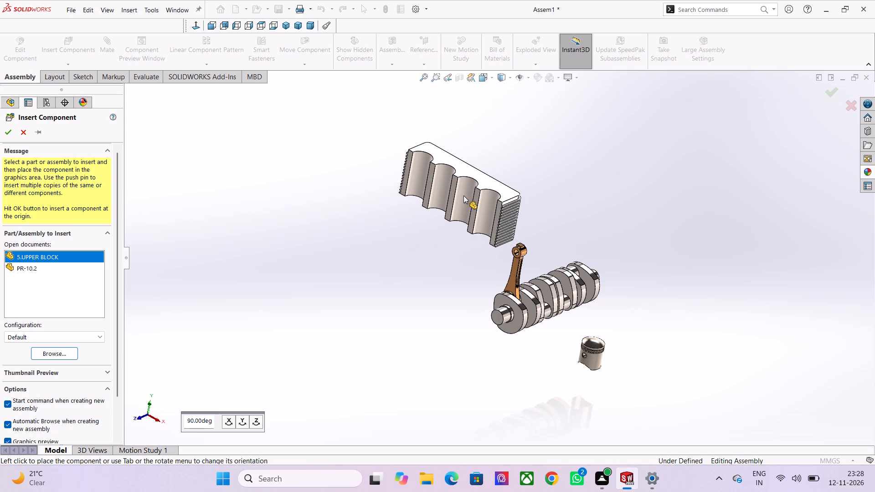
{"action": "scroll", "coordinate": [463, 195], "scroll_direction": "up", "scroll_amount": 1}
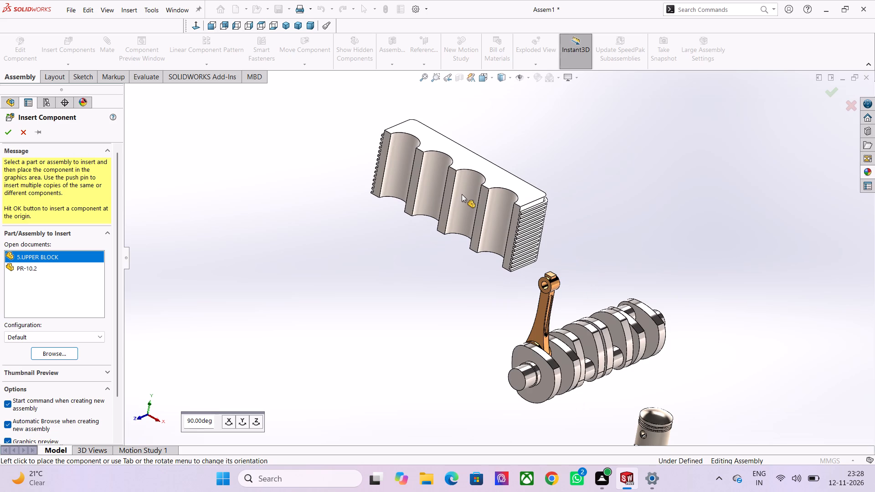
{"action": "scroll", "coordinate": [462, 194], "scroll_direction": "down", "scroll_amount": 2}
{"action": "scroll", "coordinate": [508, 297], "scroll_direction": "down", "scroll_amount": 2}
{"action": "scroll", "coordinate": [563, 304], "scroll_direction": "up", "scroll_amount": 4}
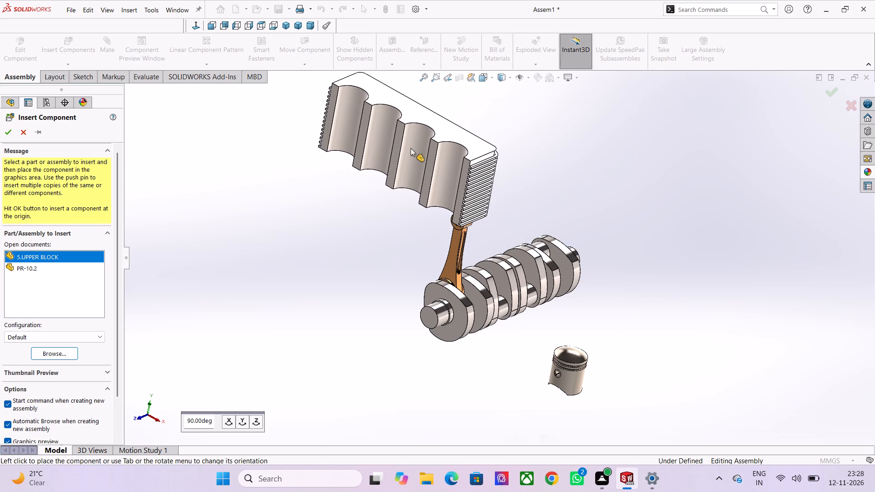
{"action": "scroll", "coordinate": [413, 149], "scroll_direction": "down", "scroll_amount": 1}
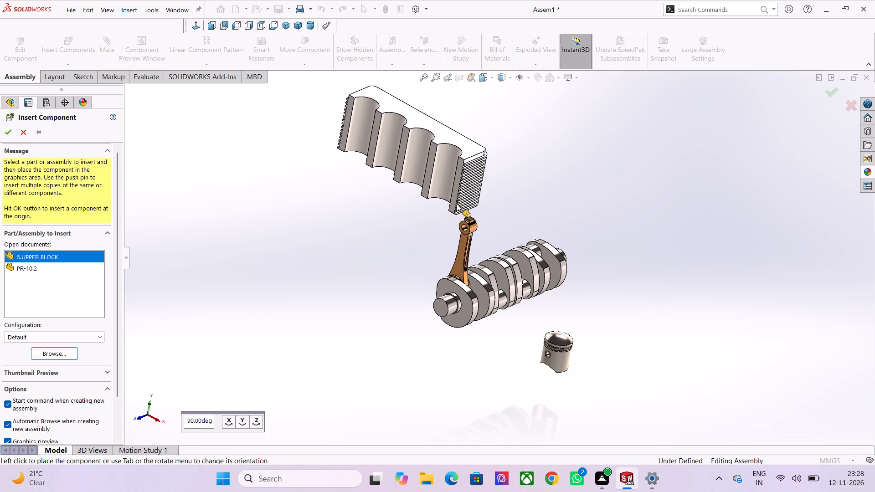
{"action": "scroll", "coordinate": [461, 207], "scroll_direction": "down", "scroll_amount": 3}
{"action": "scroll", "coordinate": [462, 207], "scroll_direction": "up", "scroll_amount": 1}
{"action": "scroll", "coordinate": [462, 207], "scroll_direction": "down", "scroll_amount": 2}
{"action": "scroll", "coordinate": [490, 225], "scroll_direction": "up", "scroll_amount": 3}
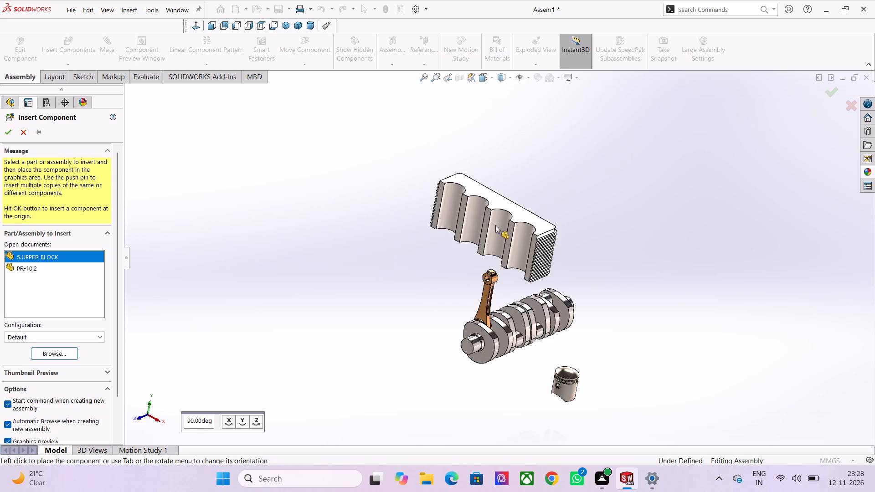
{"action": "scroll", "coordinate": [552, 263], "scroll_direction": "down", "scroll_amount": 2}
{"action": "middle_click", "coordinate": [534, 260]}
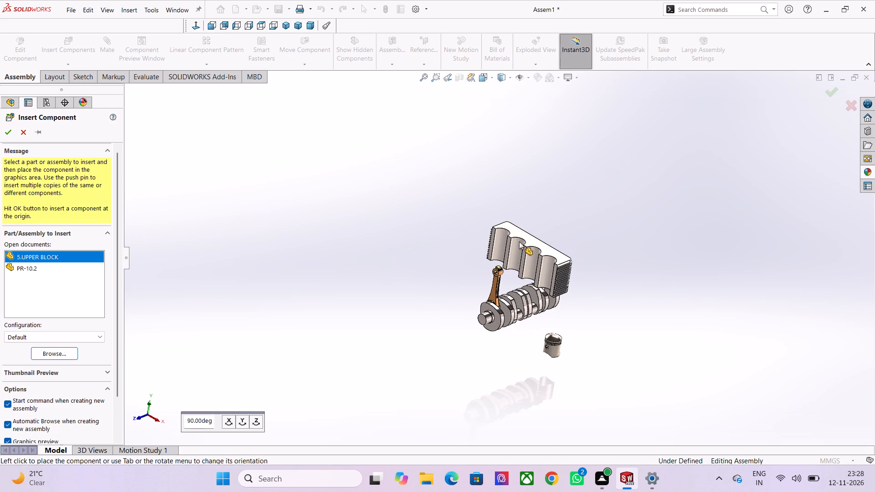
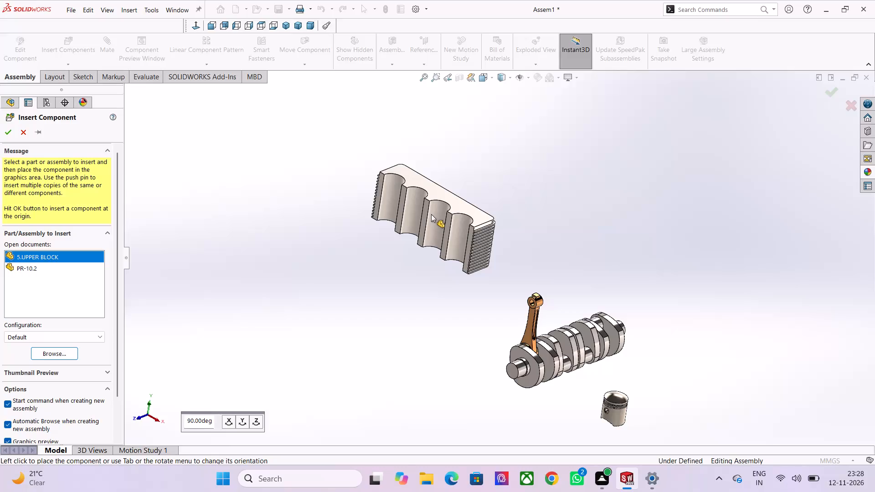
Place the upper block in open space above the connecting rod and crankshaft, clear of the other parts.
{"action": "scroll", "coordinate": [463, 204], "scroll_direction": "down", "scroll_amount": 3}
{"action": "scroll", "coordinate": [551, 295], "scroll_direction": "up", "scroll_amount": 2}
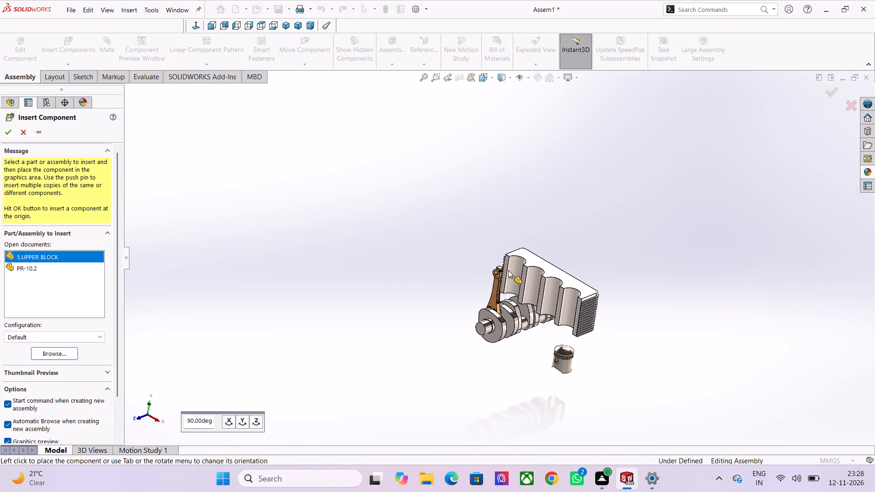
{"action": "scroll", "coordinate": [477, 256], "scroll_direction": "up", "scroll_amount": 3}
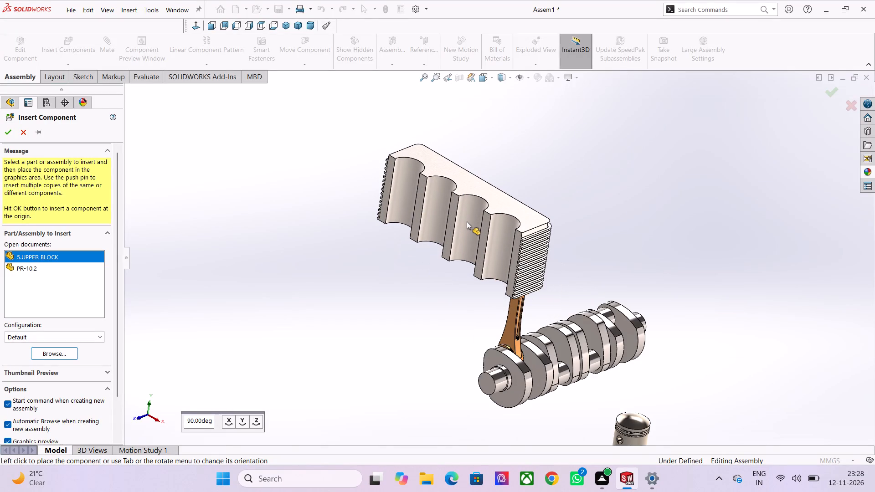
{"action": "scroll", "coordinate": [467, 221], "scroll_direction": "down", "scroll_amount": 3}
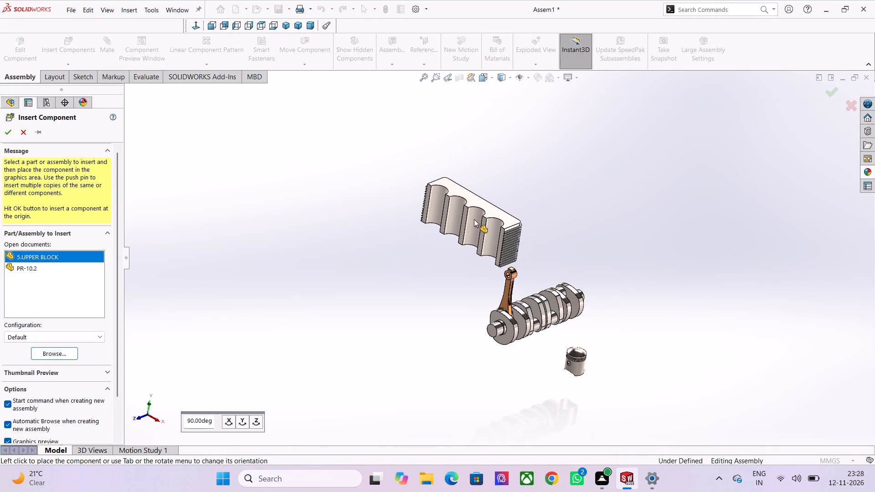
{"action": "scroll", "coordinate": [474, 217], "scroll_direction": "down", "scroll_amount": 4}
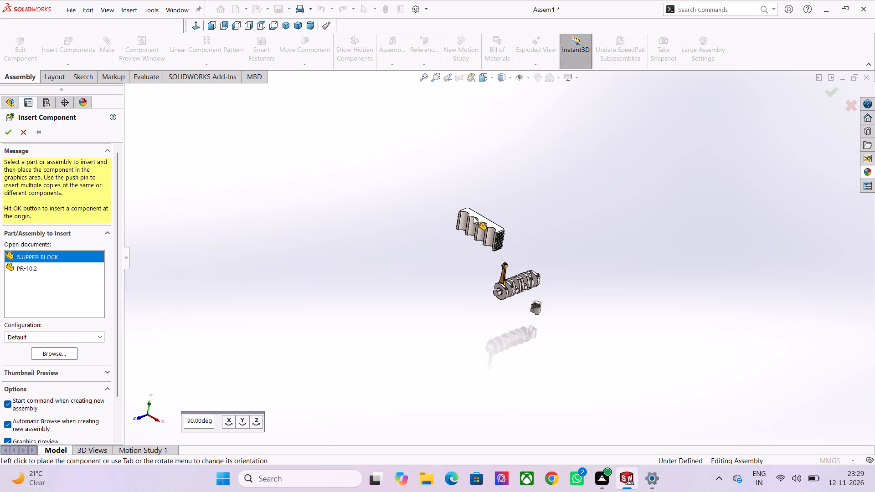
{"action": "scroll", "coordinate": [473, 216], "scroll_direction": "up", "scroll_amount": 4}
{"action": "scroll", "coordinate": [473, 216], "scroll_direction": "down", "scroll_amount": 2}
{"action": "scroll", "coordinate": [481, 245], "scroll_direction": "up", "scroll_amount": 3}
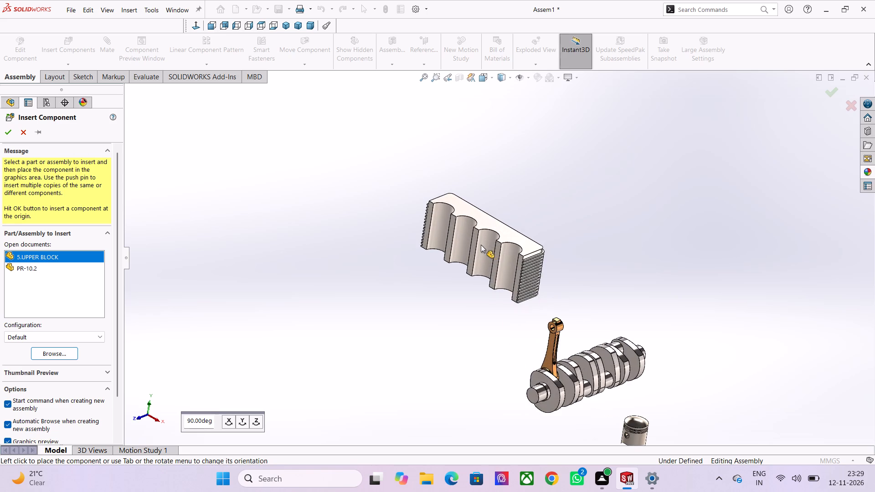
{"action": "left_click", "coordinate": [471, 226]}
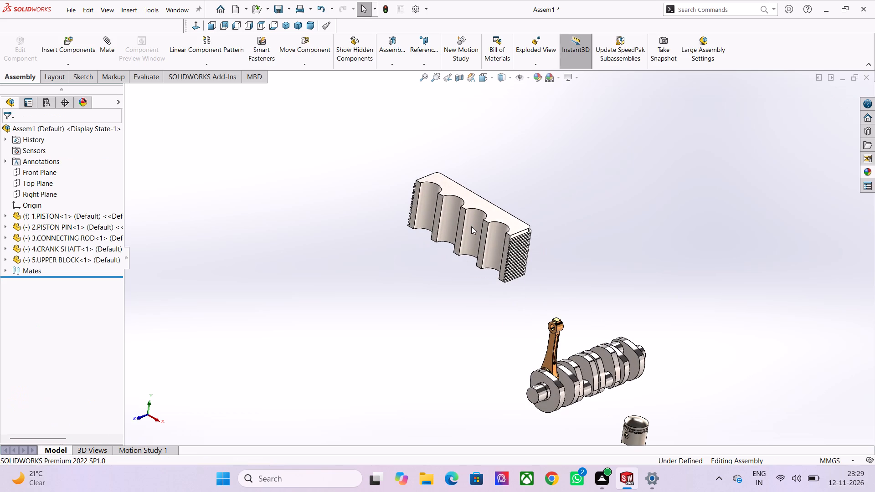
Load the 6.LOWER BLOCK part from the ENGINE folder for insertion into the assembly.
{"action": "scroll", "coordinate": [467, 242], "scroll_direction": "down", "scroll_amount": 2}
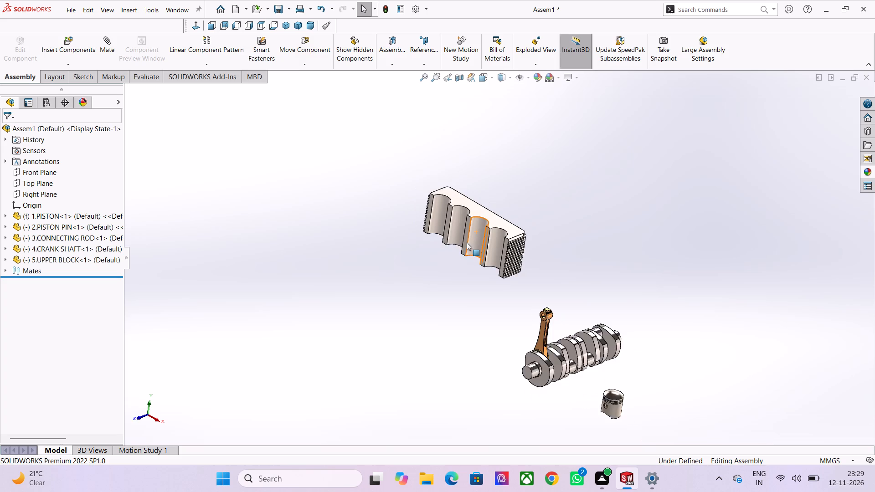
{"action": "left_click", "coordinate": [67, 48]}
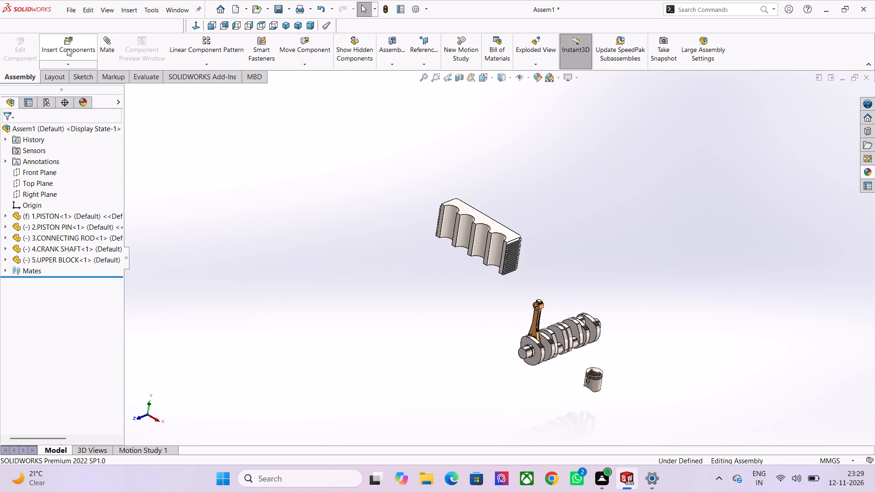
{"action": "left_click", "coordinate": [63, 325]}
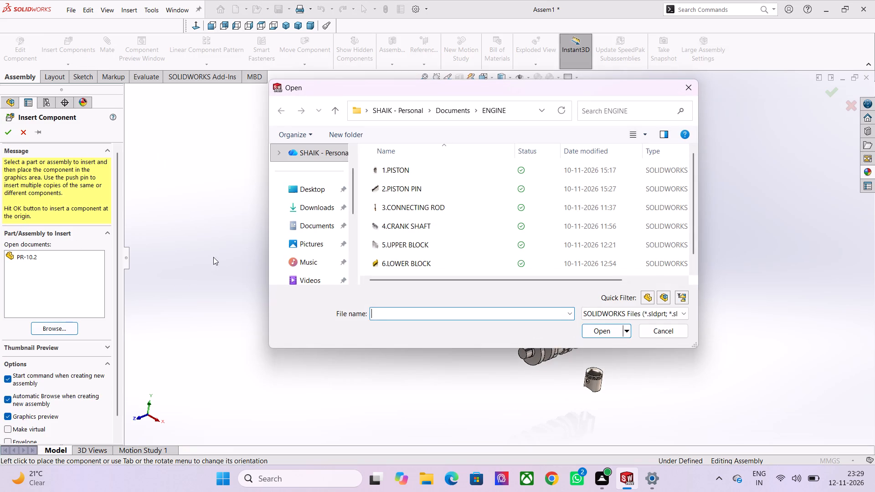
{"action": "double_click", "coordinate": [417, 261]}
{"action": "double_click", "coordinate": [425, 226]}
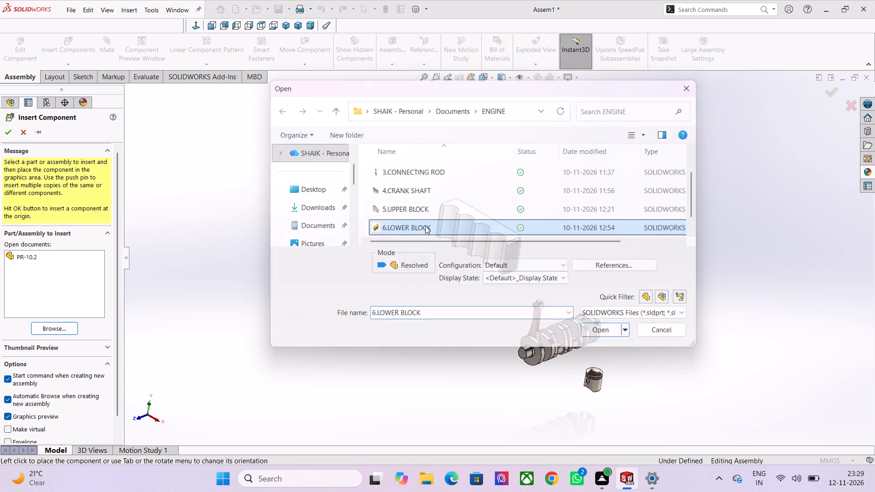
Examine possible placements for the lower block around the upper block, crankshaft and piston.
{"action": "scroll", "coordinate": [432, 235], "scroll_direction": "down", "scroll_amount": 2}
{"action": "scroll", "coordinate": [433, 235], "scroll_direction": "up", "scroll_amount": 3}
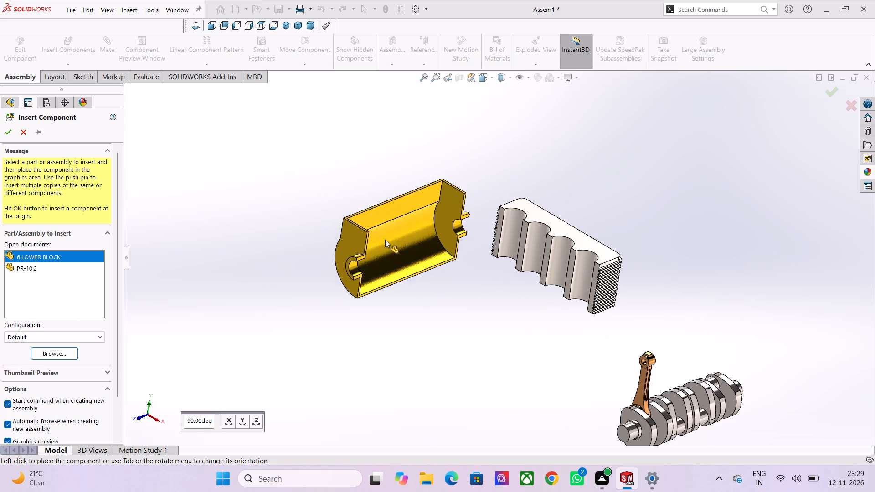
{"action": "scroll", "coordinate": [341, 190], "scroll_direction": "up", "scroll_amount": 2}
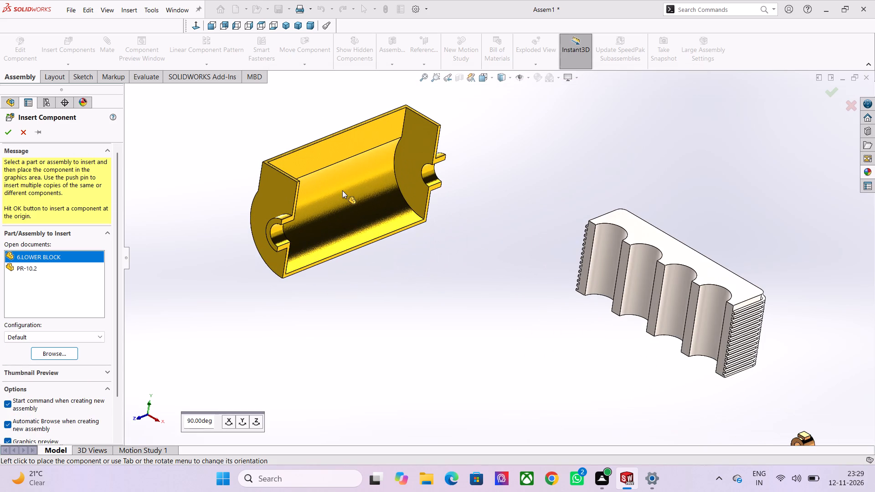
{"action": "scroll", "coordinate": [342, 190], "scroll_direction": "up", "scroll_amount": 2}
{"action": "scroll", "coordinate": [342, 190], "scroll_direction": "down", "scroll_amount": 2}
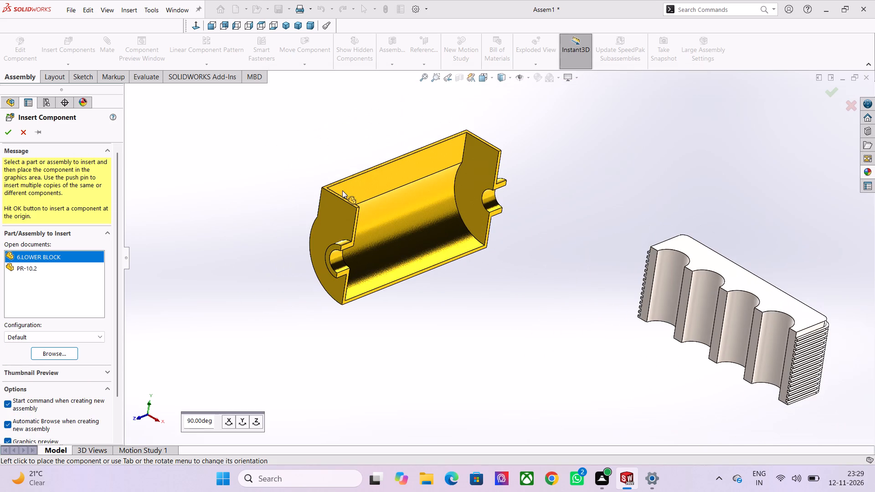
{"action": "scroll", "coordinate": [342, 190], "scroll_direction": "down", "scroll_amount": 1}
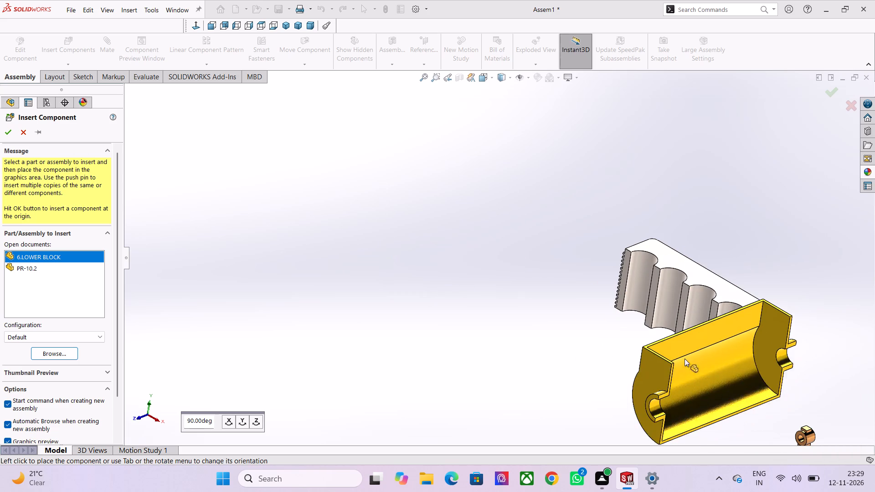
{"action": "scroll", "coordinate": [366, 228], "scroll_direction": "down", "scroll_amount": 2}
{"action": "scroll", "coordinate": [366, 228], "scroll_direction": "up", "scroll_amount": 2}
{"action": "scroll", "coordinate": [366, 228], "scroll_direction": "down", "scroll_amount": 2}
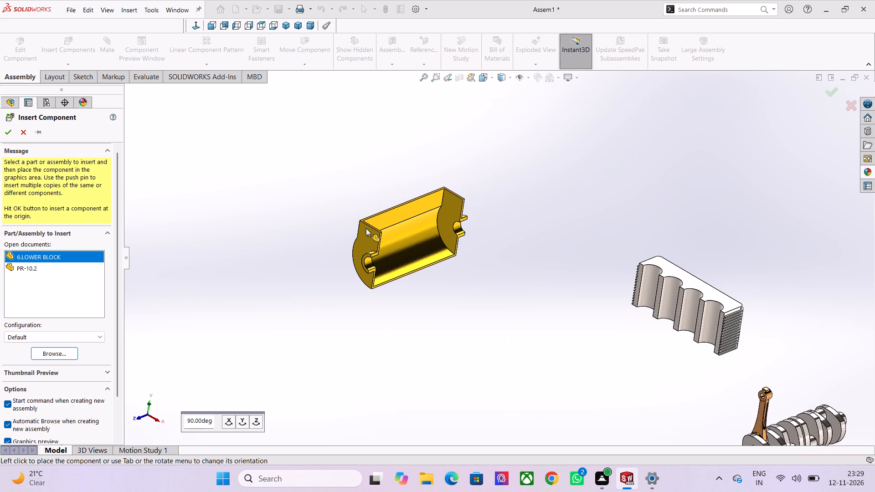
{"action": "scroll", "coordinate": [366, 228], "scroll_direction": "up", "scroll_amount": 2}
{"action": "scroll", "coordinate": [366, 228], "scroll_direction": "down", "scroll_amount": 2}
{"action": "scroll", "coordinate": [391, 271], "scroll_direction": "down", "scroll_amount": 1}
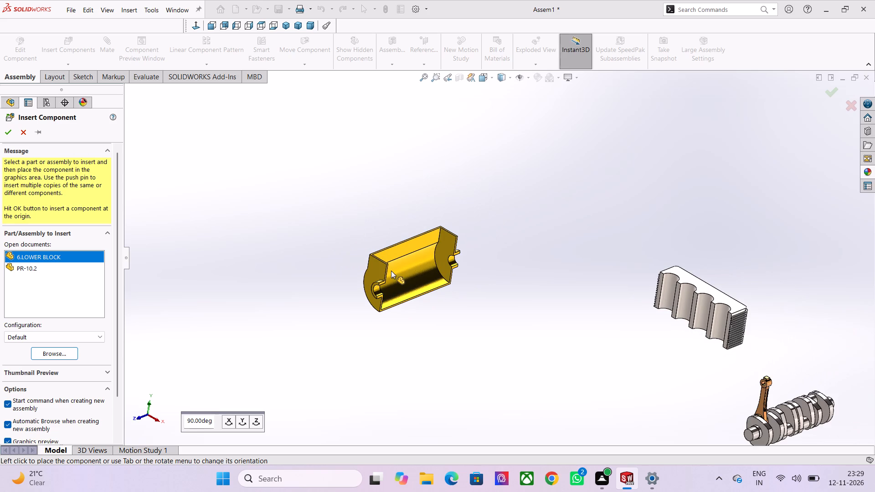
{"action": "scroll", "coordinate": [391, 271], "scroll_direction": "down", "scroll_amount": 1}
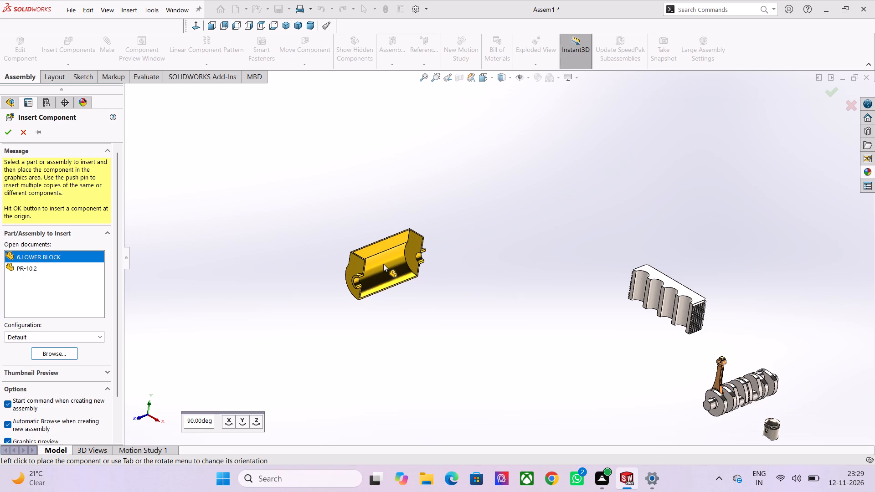
{"action": "scroll", "coordinate": [383, 264], "scroll_direction": "up", "scroll_amount": 1}
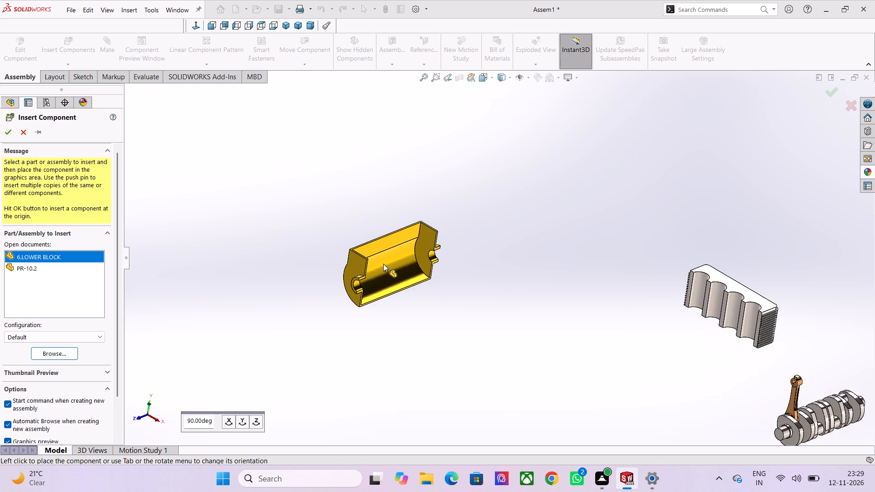
{"action": "scroll", "coordinate": [383, 264], "scroll_direction": "down", "scroll_amount": 1}
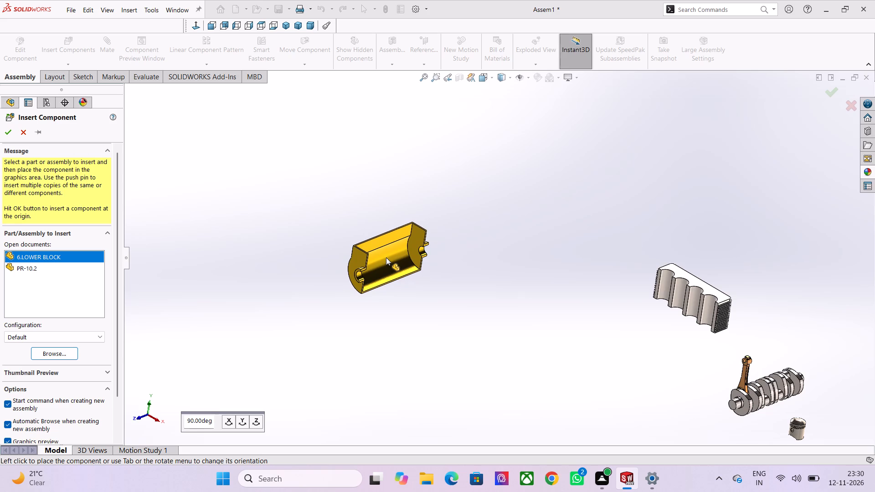
{"action": "scroll", "coordinate": [387, 260], "scroll_direction": "down", "scroll_amount": 2}
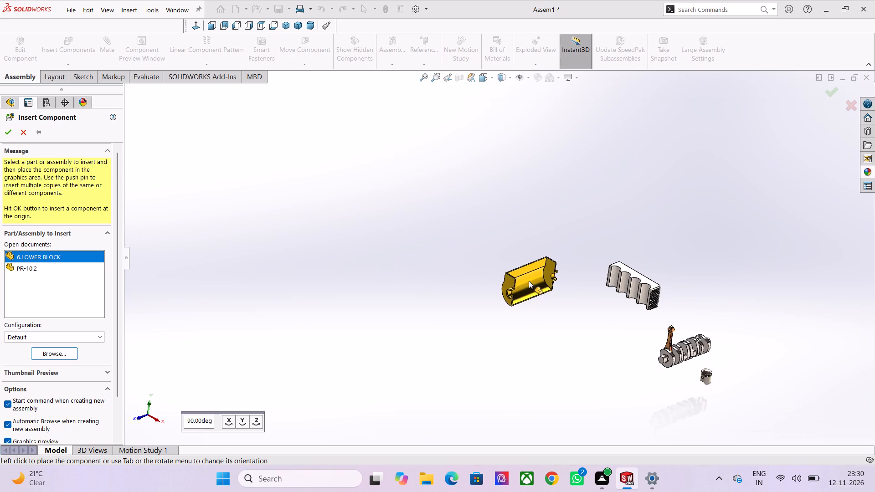
{"action": "scroll", "coordinate": [539, 286], "scroll_direction": "up", "scroll_amount": 3}
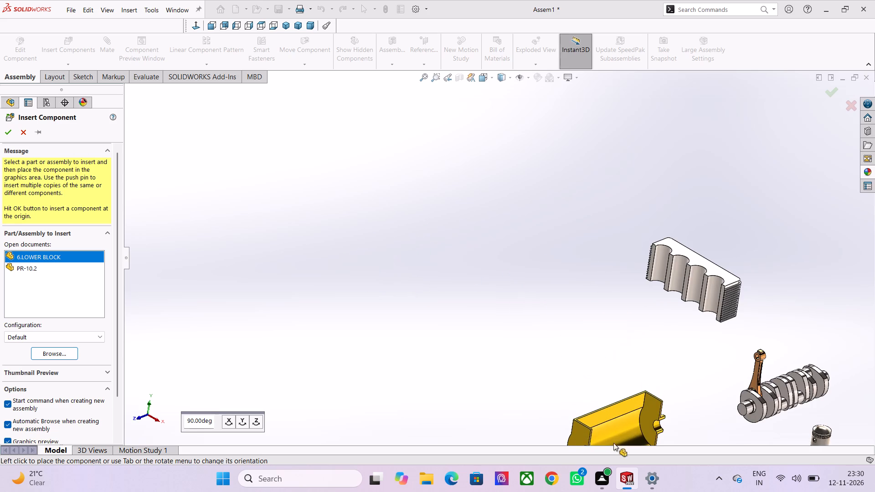
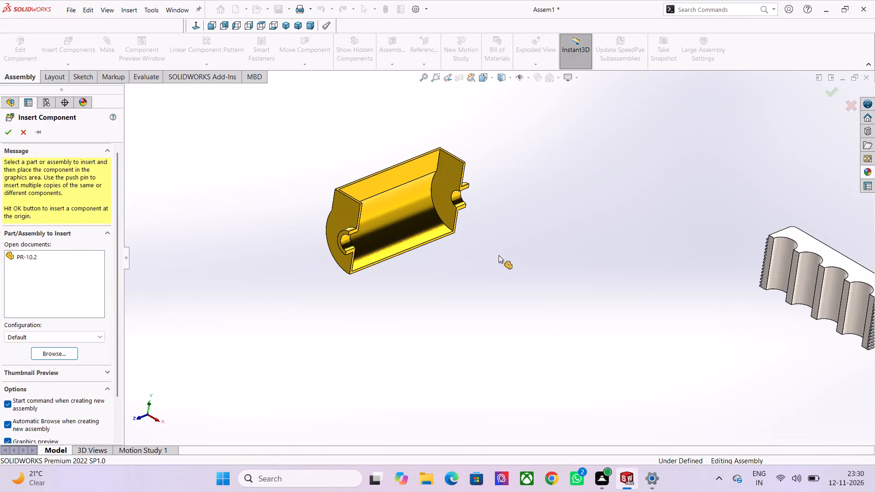
Rotate the upper block freely so its half-cylinder bores face the same way as the lower block's open side.
{"action": "scroll", "coordinate": [520, 253], "scroll_direction": "down", "scroll_amount": 2}
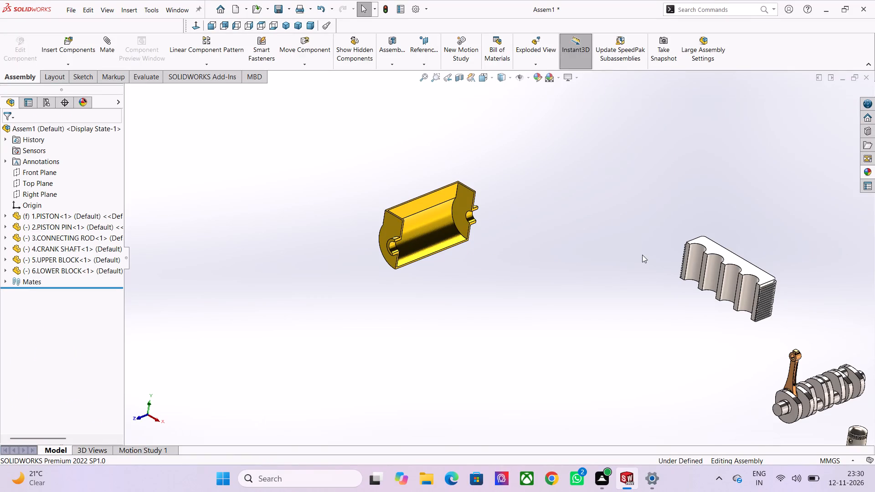
{"action": "left_click", "coordinate": [299, 67]}
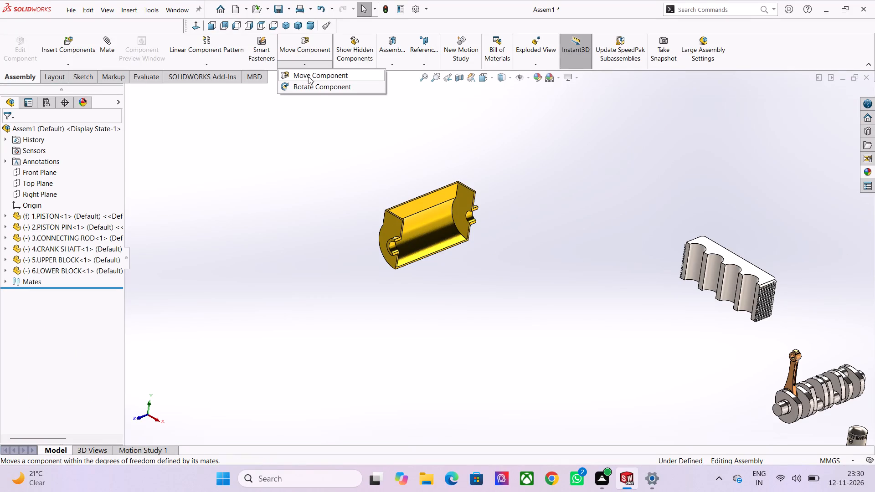
{"action": "left_click", "coordinate": [321, 87]}
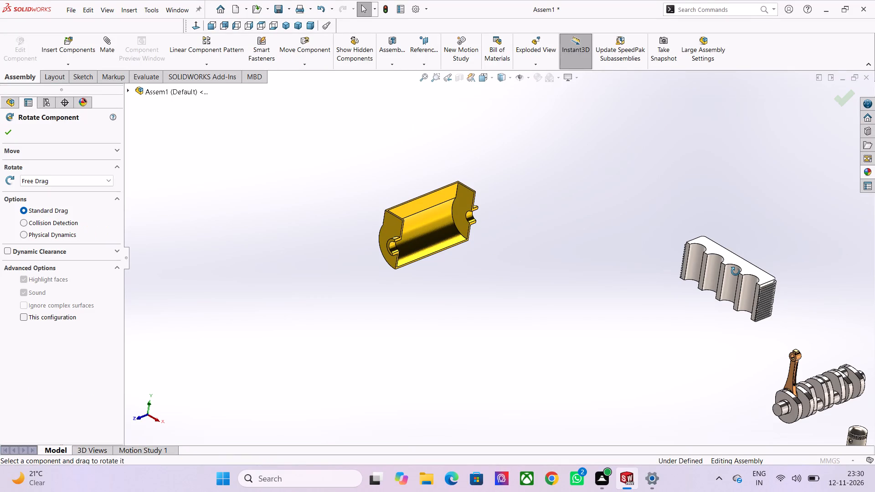
{"action": "left_click_drag", "start_coordinate": [721, 277], "coordinate": [810, 230]}
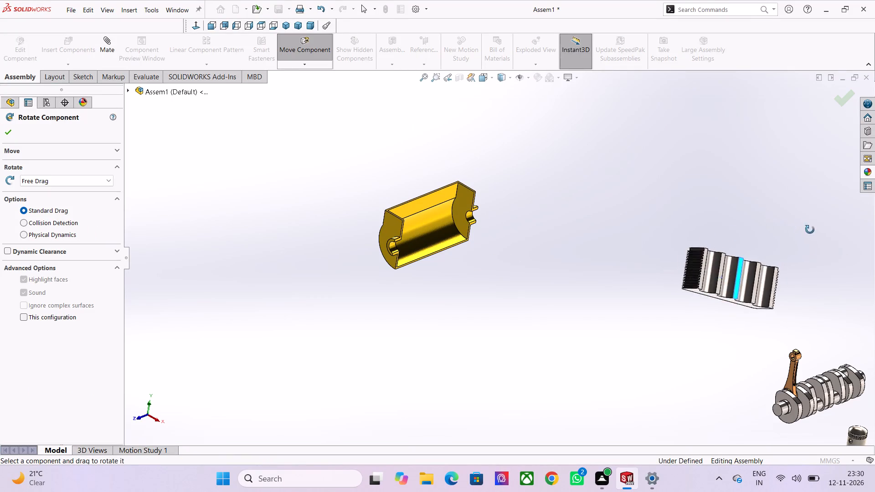
{"action": "left_click_drag", "start_coordinate": [810, 230], "coordinate": [806, 301]}
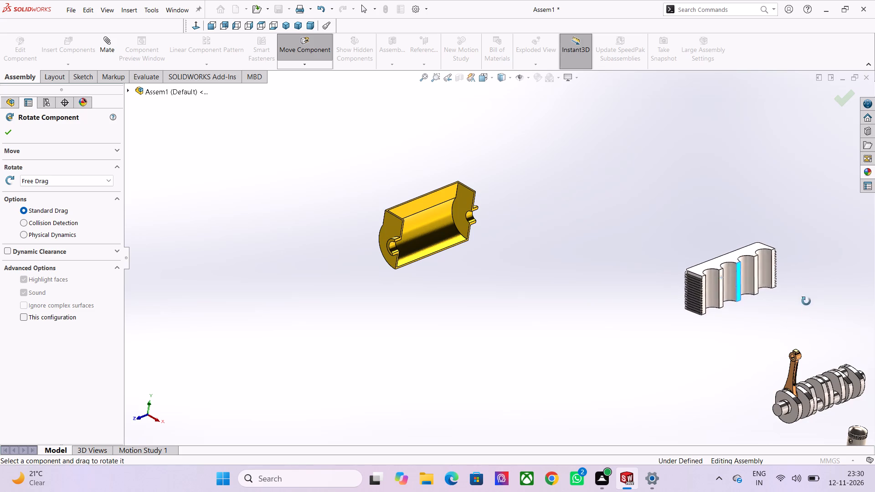
{"action": "left_click_drag", "start_coordinate": [806, 301], "coordinate": [796, 299]}
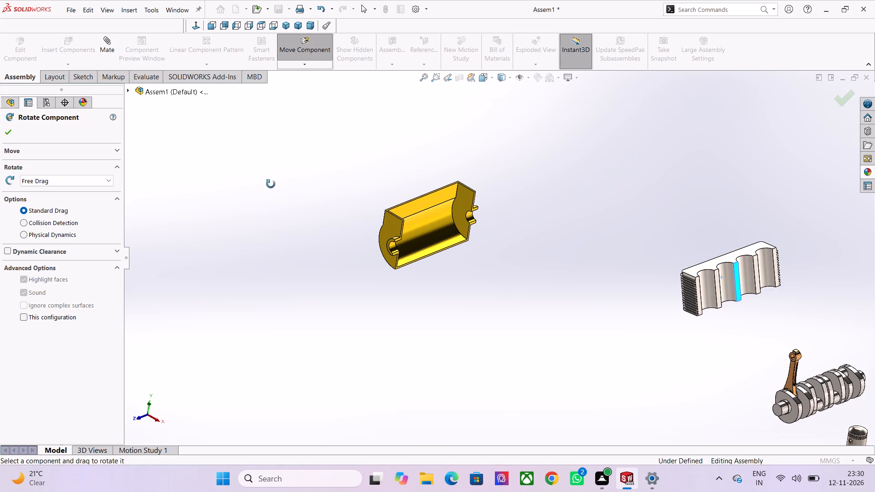
{"action": "left_click", "coordinate": [7, 135]}
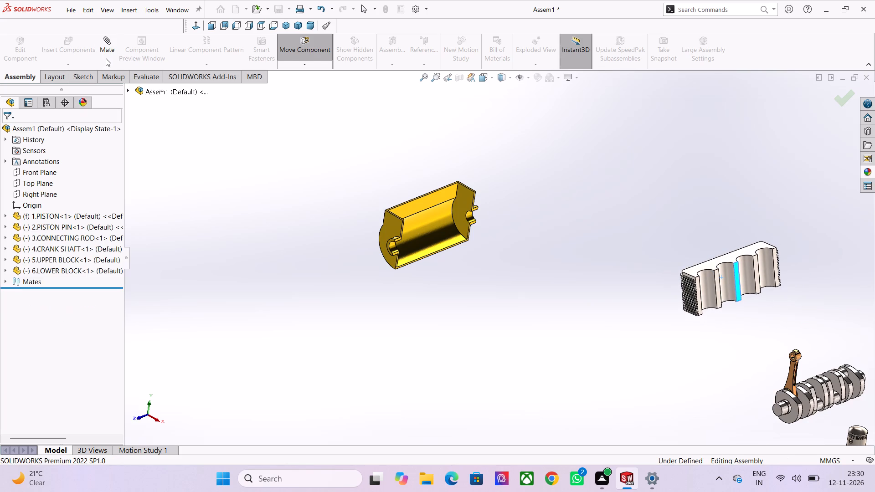
Add a coincident mate between the upper block's flat face beside the end bore and the lower block's front rim face.
{"action": "left_click", "coordinate": [106, 54]}
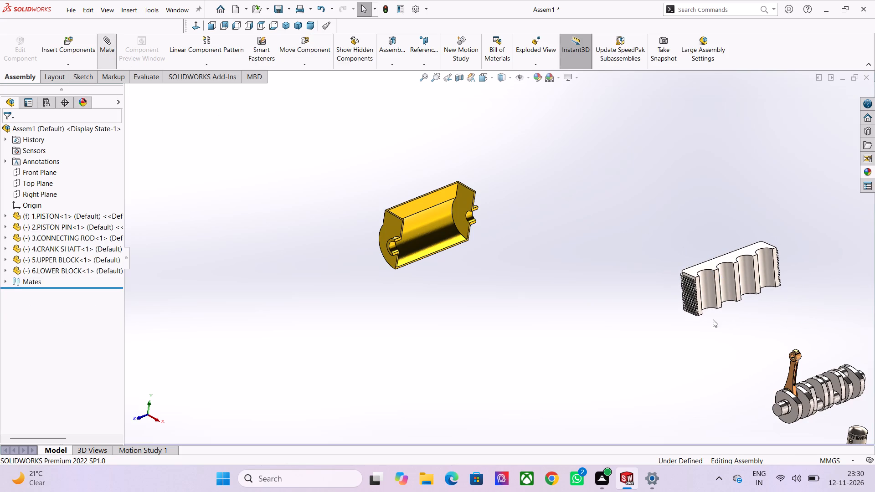
{"action": "scroll", "coordinate": [695, 309], "scroll_direction": "up", "scroll_amount": 4}
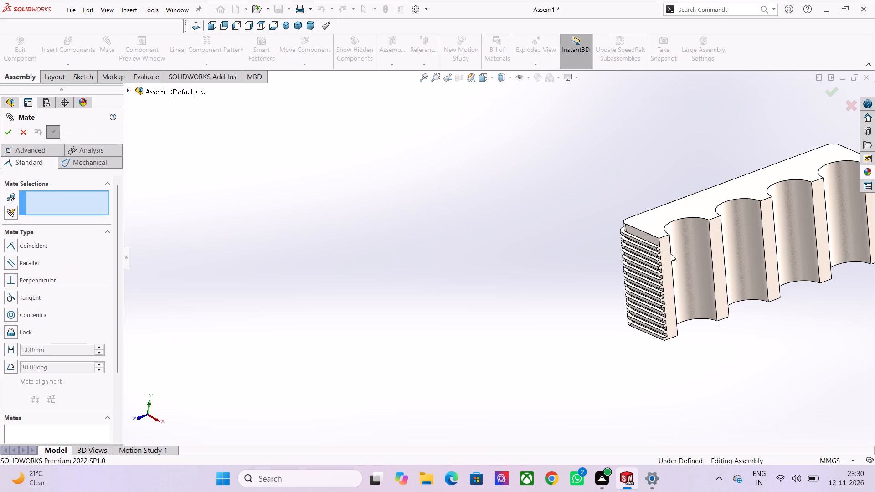
{"action": "left_click", "coordinate": [665, 252]}
{"action": "scroll", "coordinate": [664, 252], "scroll_direction": "down", "scroll_amount": 2}
{"action": "scroll", "coordinate": [138, 153], "scroll_direction": "down", "scroll_amount": 2}
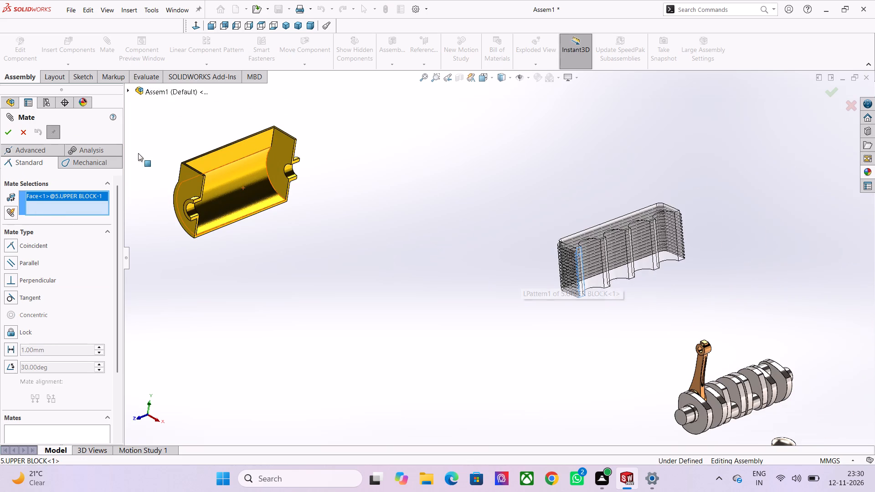
{"action": "scroll", "coordinate": [209, 176], "scroll_direction": "up", "scroll_amount": 7}
{"action": "scroll", "coordinate": [375, 237], "scroll_direction": "up", "scroll_amount": 2}
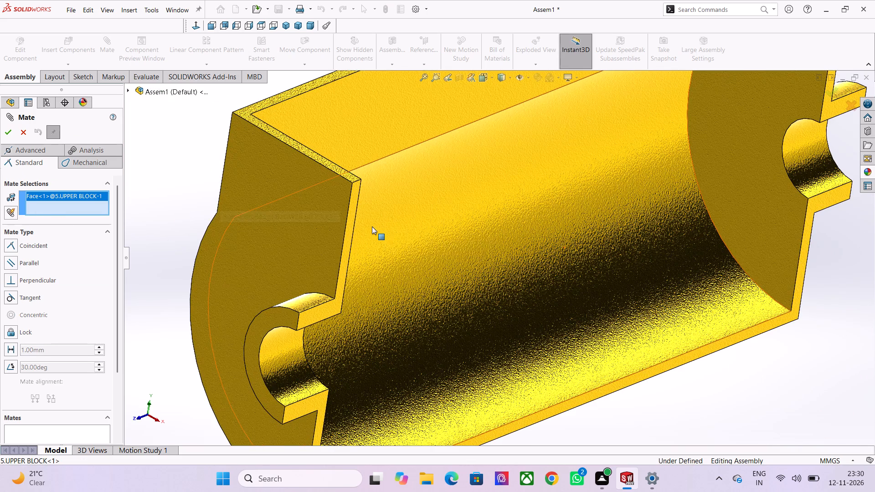
{"action": "left_click", "coordinate": [352, 206]}
{"action": "scroll", "coordinate": [367, 215], "scroll_direction": "down", "scroll_amount": 2}
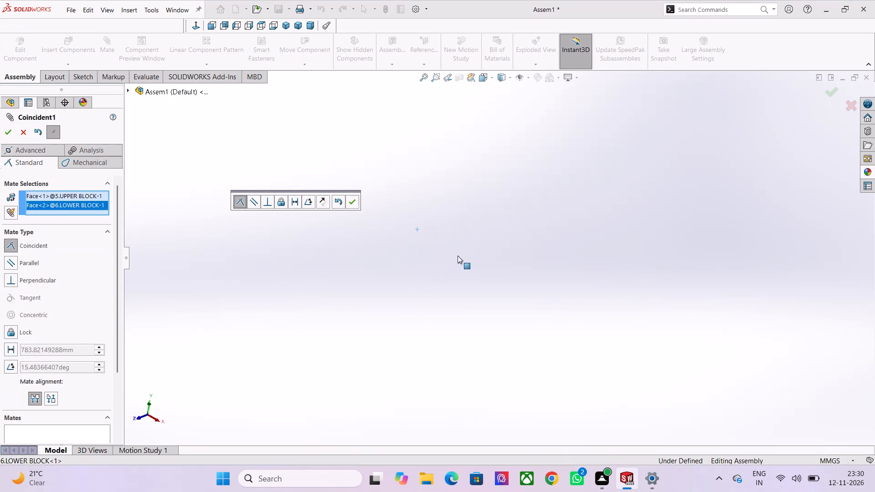
{"action": "scroll", "coordinate": [506, 260], "scroll_direction": "down", "scroll_amount": 1}
{"action": "left_click", "coordinate": [354, 203]}
Move the upper block up within its mated plane so it sits clear above the lower block.
{"action": "scroll", "coordinate": [566, 235], "scroll_direction": "down", "scroll_amount": 3}
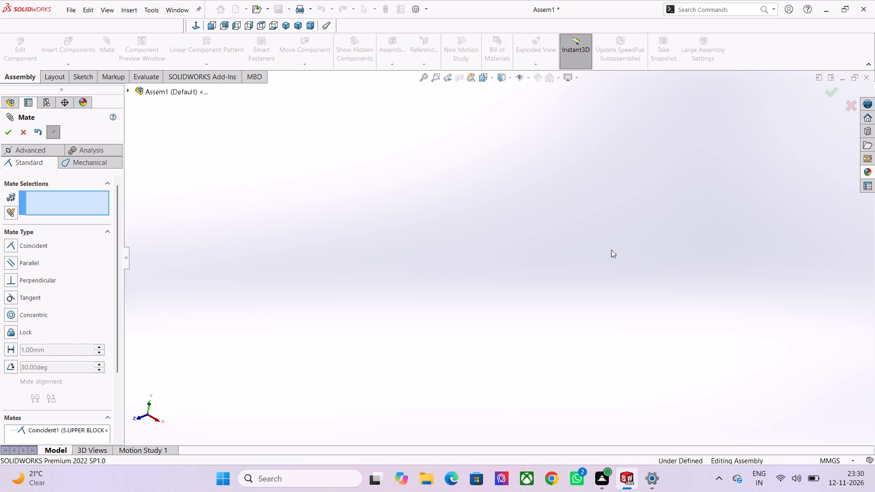
{"action": "scroll", "coordinate": [742, 277], "scroll_direction": "down", "scroll_amount": 5}
{"action": "scroll", "coordinate": [750, 313], "scroll_direction": "up", "scroll_amount": 5}
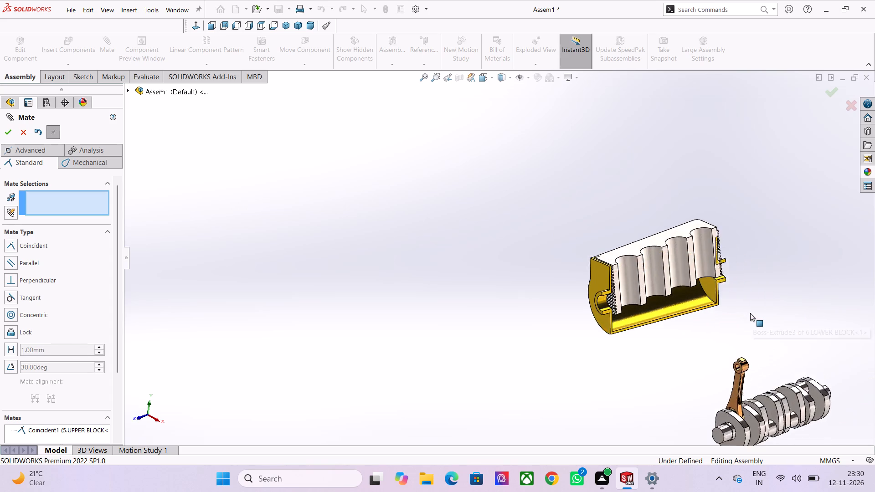
{"action": "left_click_drag", "start_coordinate": [537, 243], "coordinate": [535, 214]}
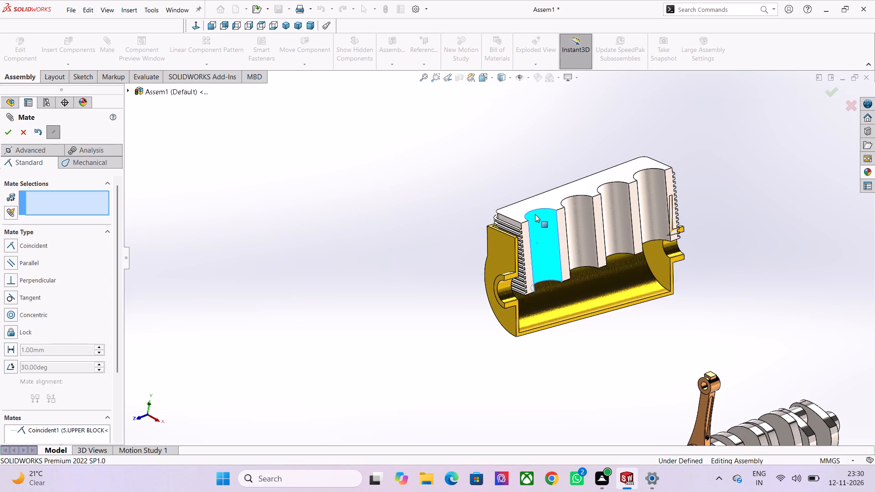
{"action": "left_click_drag", "start_coordinate": [535, 214], "coordinate": [462, 125]}
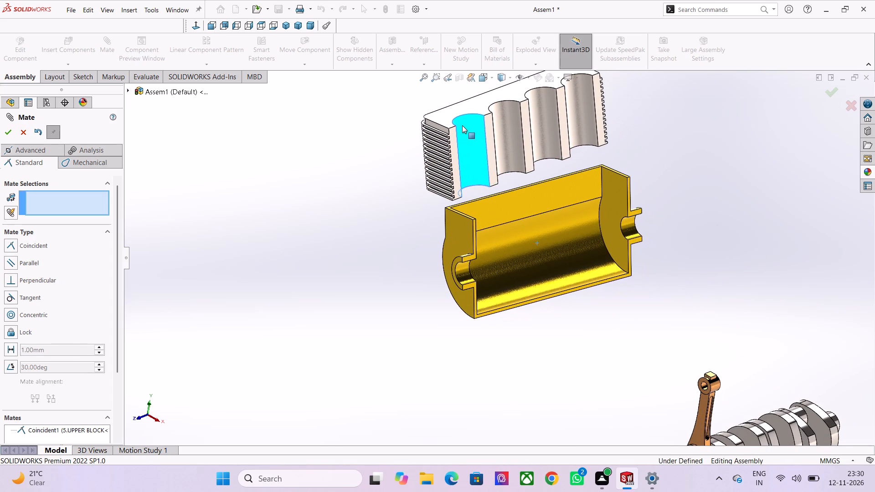
{"action": "left_click_drag", "start_coordinate": [462, 125], "coordinate": [499, 131]}
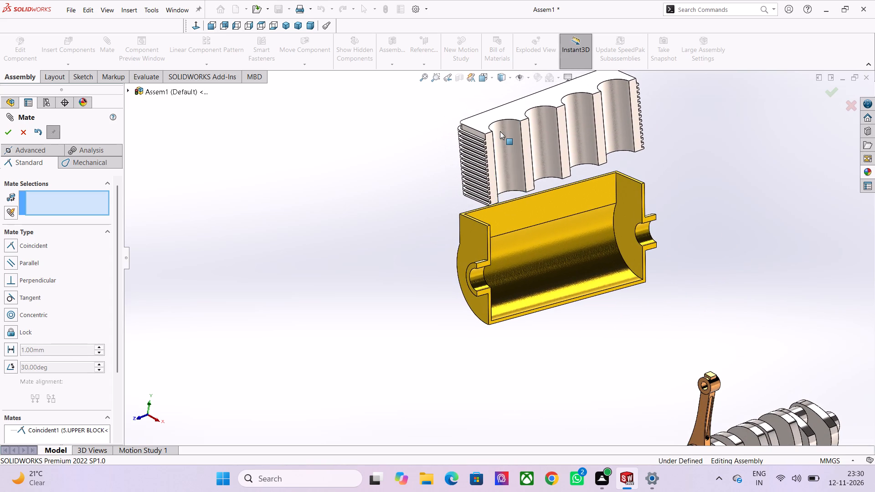
Add a coincident mate between the upper block's bottom face and the lower block's top rim face.
{"action": "scroll", "coordinate": [499, 168], "scroll_direction": "up", "scroll_amount": 2}
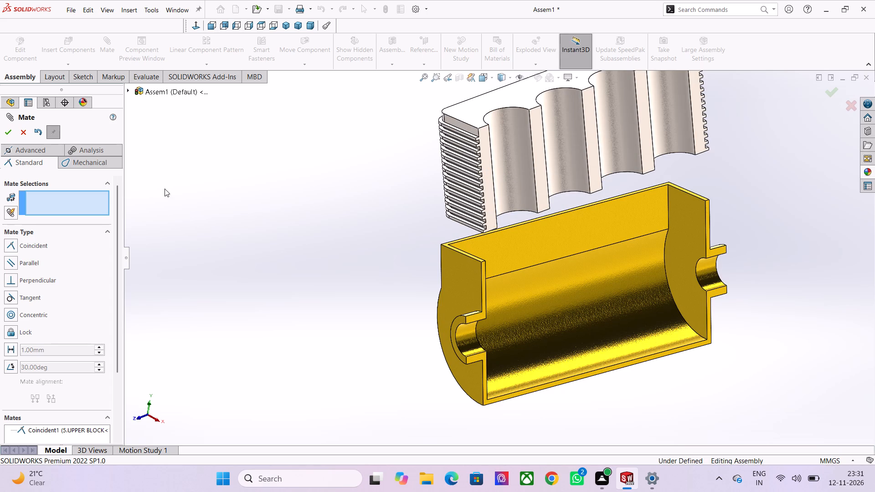
{"action": "left_click", "coordinate": [38, 150]}
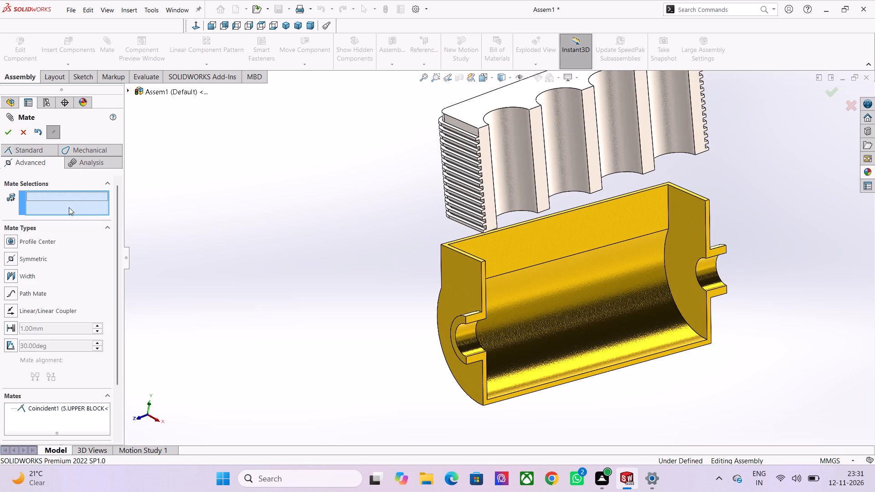
{"action": "left_click", "coordinate": [27, 151]}
{"action": "scroll", "coordinate": [535, 260], "scroll_direction": "up", "scroll_amount": 2}
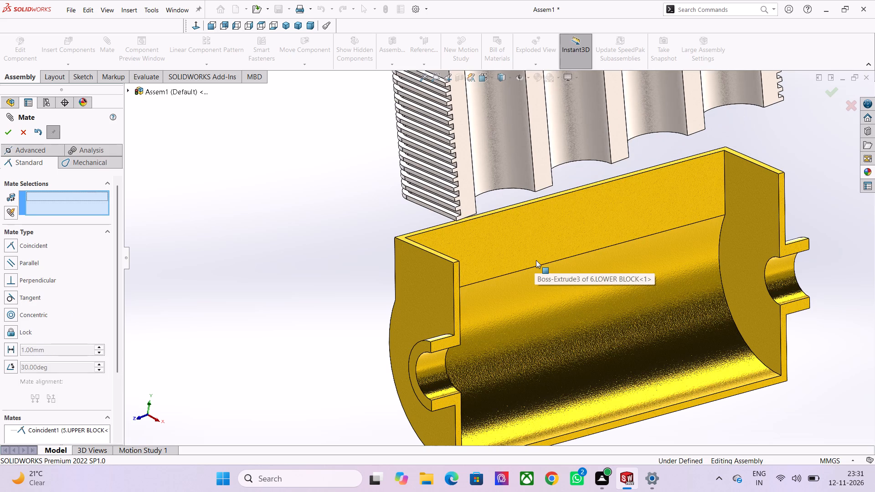
{"action": "middle_click_drag", "start_coordinate": [536, 260], "coordinate": [489, 182]}
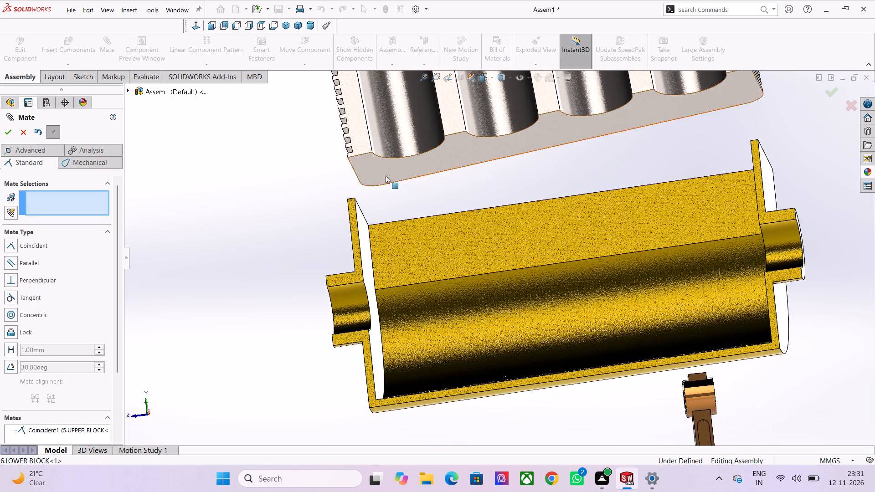
{"action": "left_click", "coordinate": [378, 170]}
{"action": "middle_click_drag", "start_coordinate": [380, 212], "coordinate": [423, 374]}
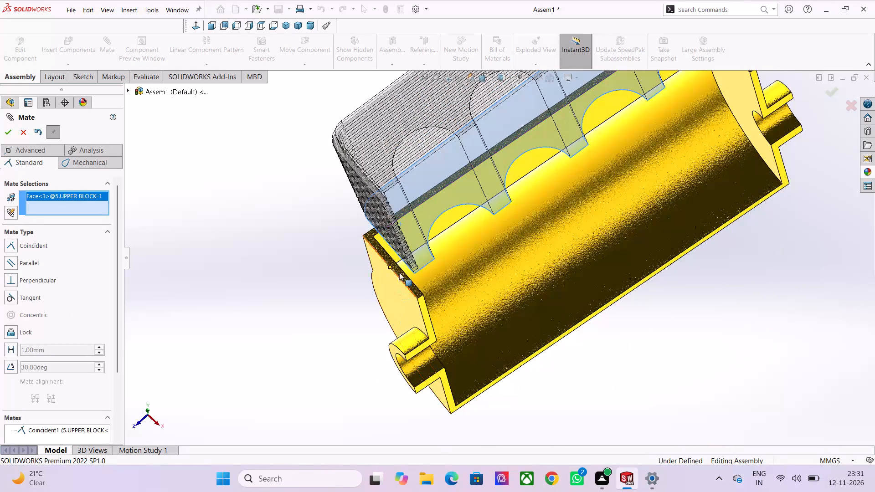
{"action": "left_click", "coordinate": [400, 271]}
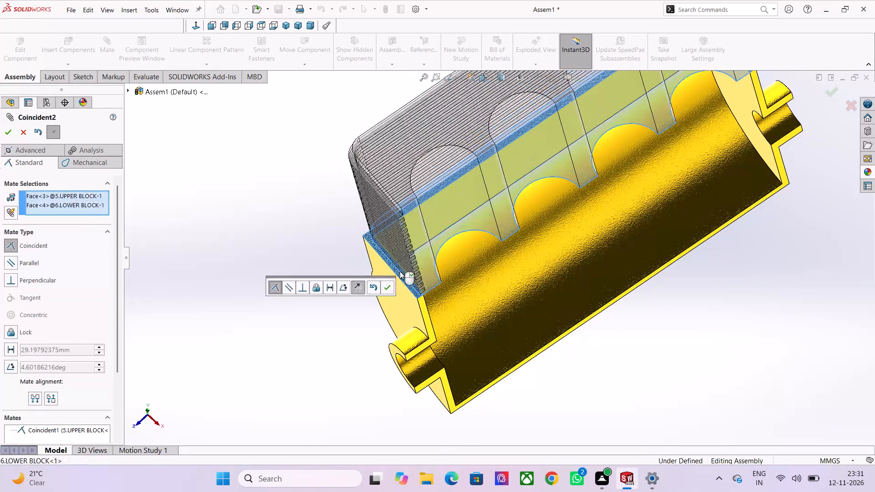
{"action": "left_click", "coordinate": [388, 288]}
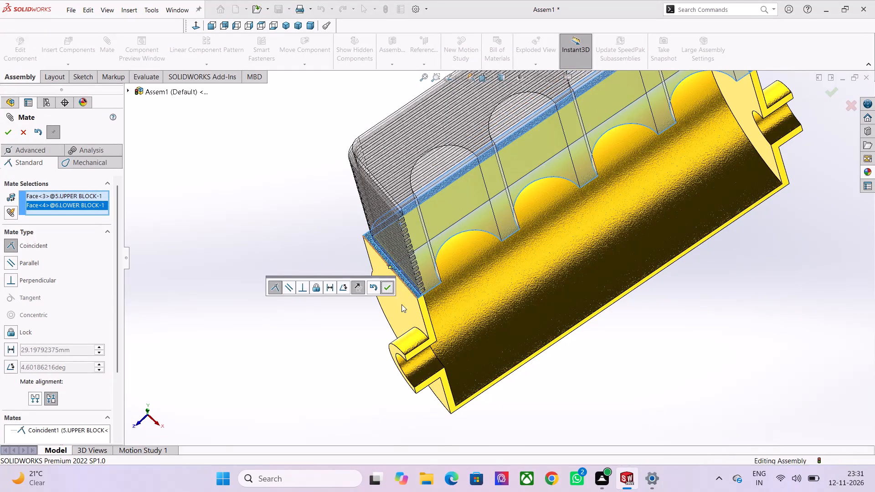
Examine the fit of the mated upper and lower blocks from several angles and their position relative to the crankshaft.
{"action": "scroll", "coordinate": [404, 307], "scroll_direction": "down", "scroll_amount": 2}
{"action": "middle_click_drag", "start_coordinate": [389, 311], "coordinate": [438, 217]}
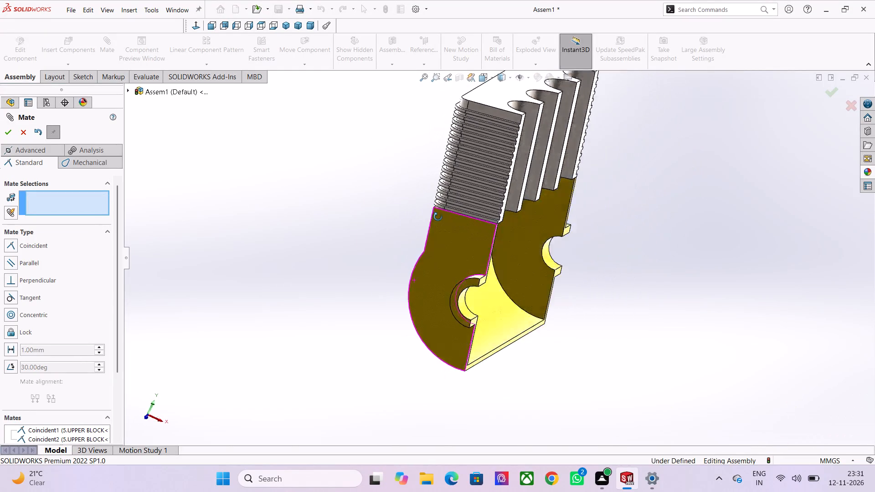
{"action": "middle_click_drag", "start_coordinate": [438, 217], "coordinate": [409, 186]}
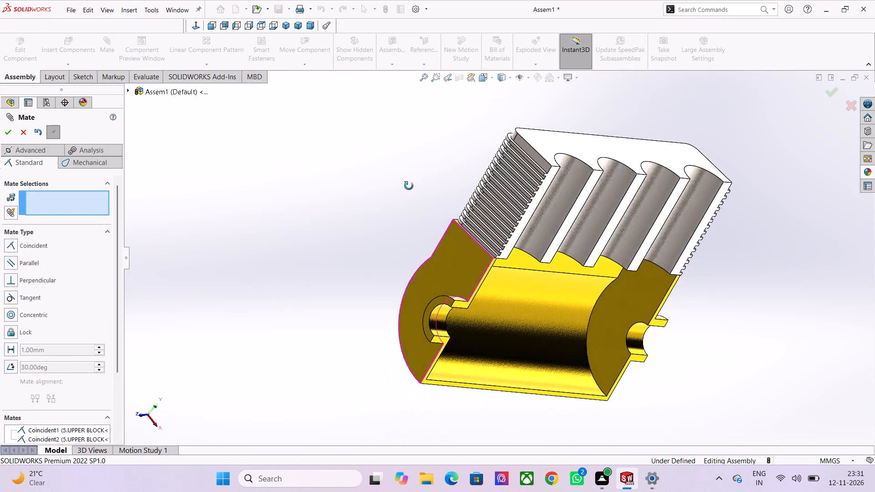
{"action": "middle_click_drag", "start_coordinate": [409, 186], "coordinate": [401, 144]}
{"action": "scroll", "coordinate": [429, 212], "scroll_direction": "down", "scroll_amount": 2}
{"action": "middle_click_drag", "start_coordinate": [416, 313], "coordinate": [424, 263]}
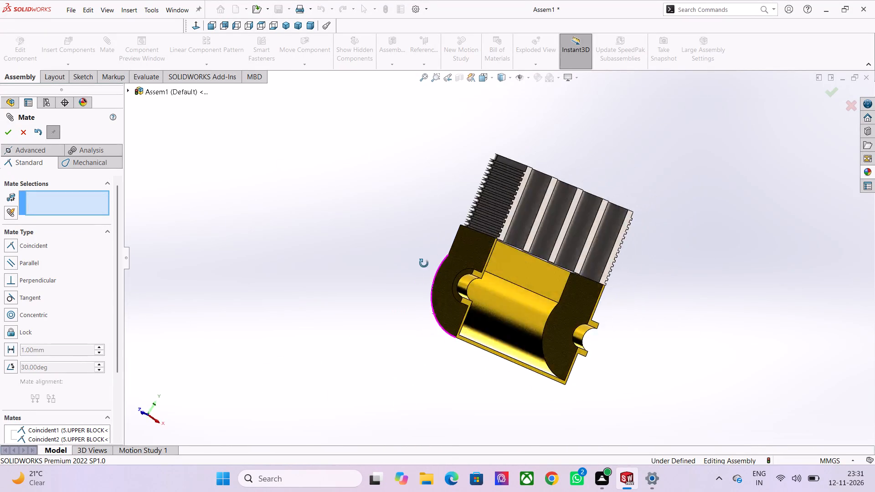
{"action": "middle_click_drag", "start_coordinate": [424, 263], "coordinate": [420, 359]}
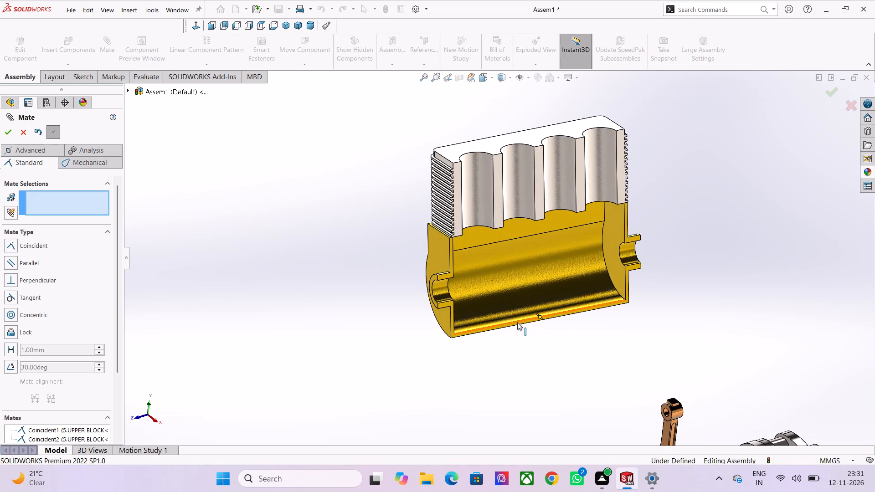
{"action": "scroll", "coordinate": [517, 322], "scroll_direction": "down", "scroll_amount": 2}
{"action": "scroll", "coordinate": [618, 383], "scroll_direction": "down", "scroll_amount": 2}
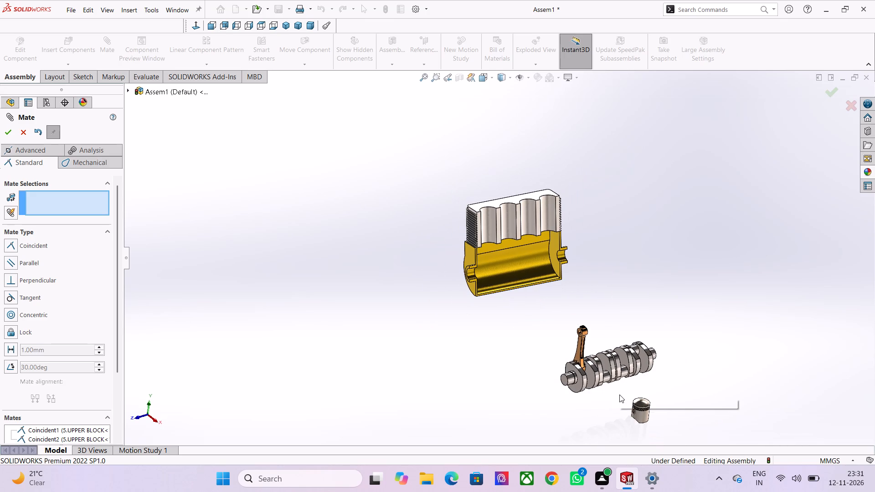
Add a concentric mate between the crankshaft's cylindrical end journal and the lower block's end bearing bore.
{"action": "scroll", "coordinate": [619, 394], "scroll_direction": "up", "scroll_amount": 3}
{"action": "scroll", "coordinate": [619, 390], "scroll_direction": "down", "scroll_amount": 2}
{"action": "scroll", "coordinate": [571, 342], "scroll_direction": "up", "scroll_amount": 2}
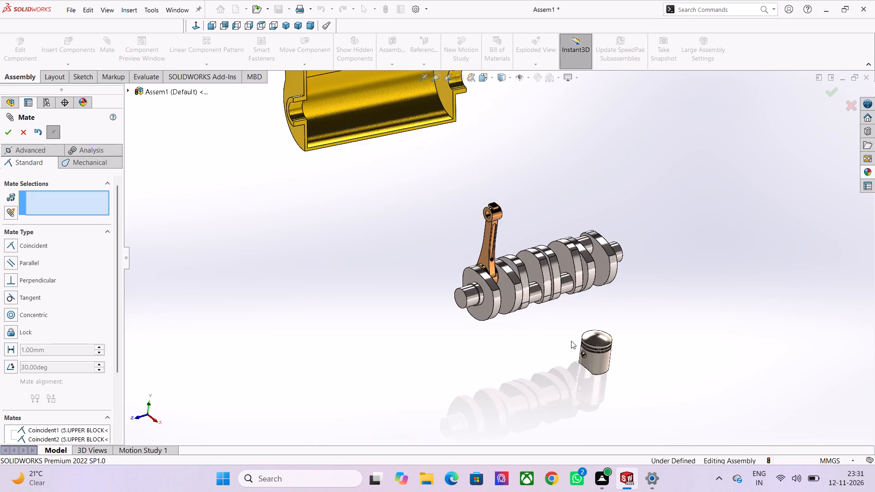
{"action": "scroll", "coordinate": [571, 340], "scroll_direction": "down", "scroll_amount": 2}
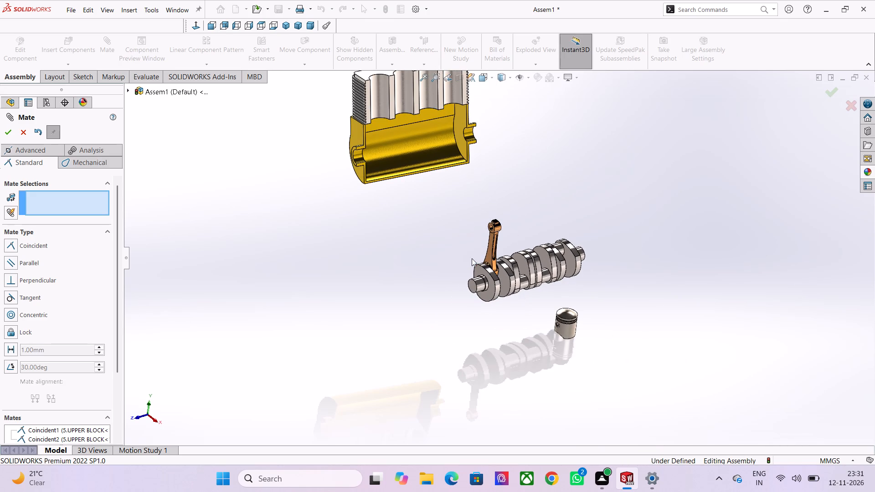
{"action": "left_click", "coordinate": [481, 285]}
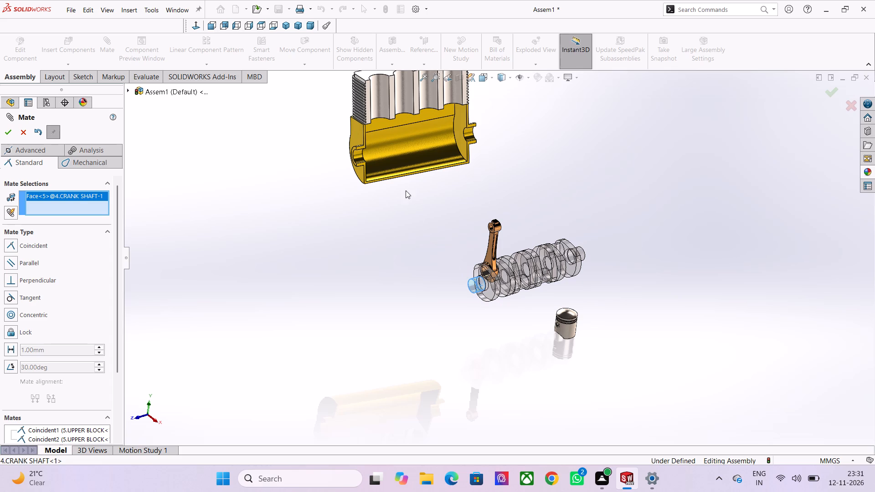
{"action": "left_click", "coordinate": [357, 153]}
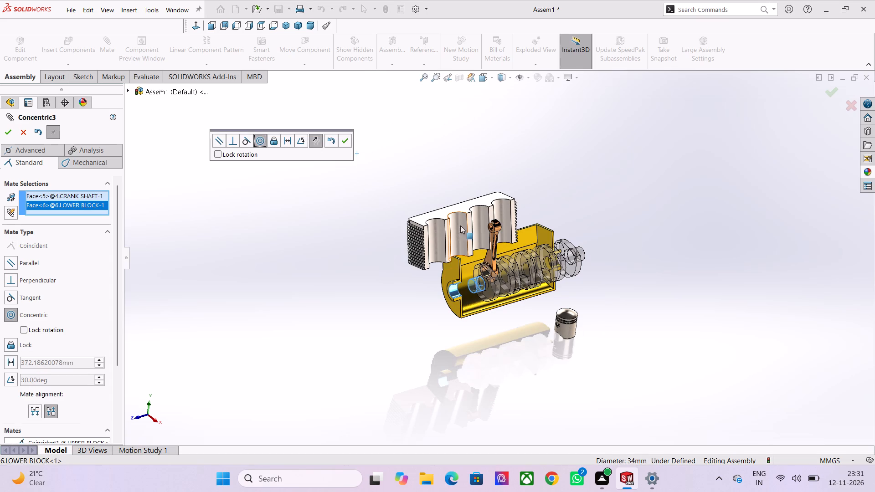
{"action": "left_click_drag", "start_coordinate": [445, 217], "coordinate": [456, 206]}
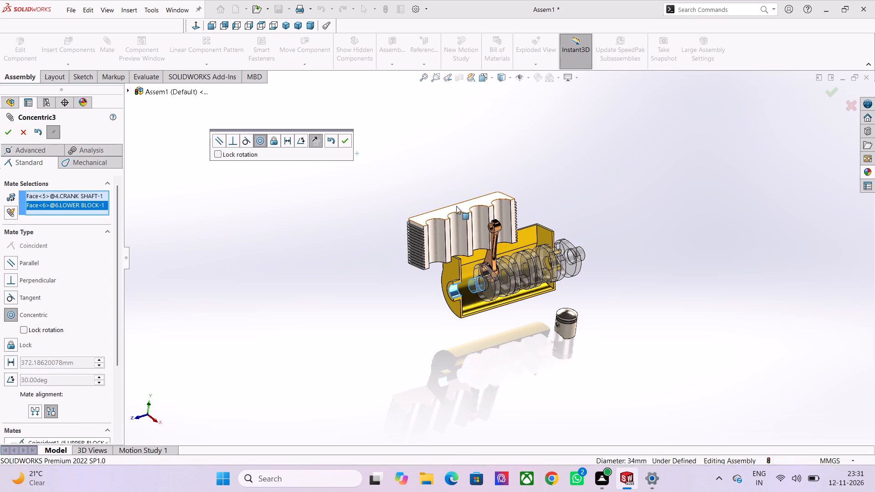
{"action": "left_click_drag", "start_coordinate": [456, 206], "coordinate": [527, 125]}
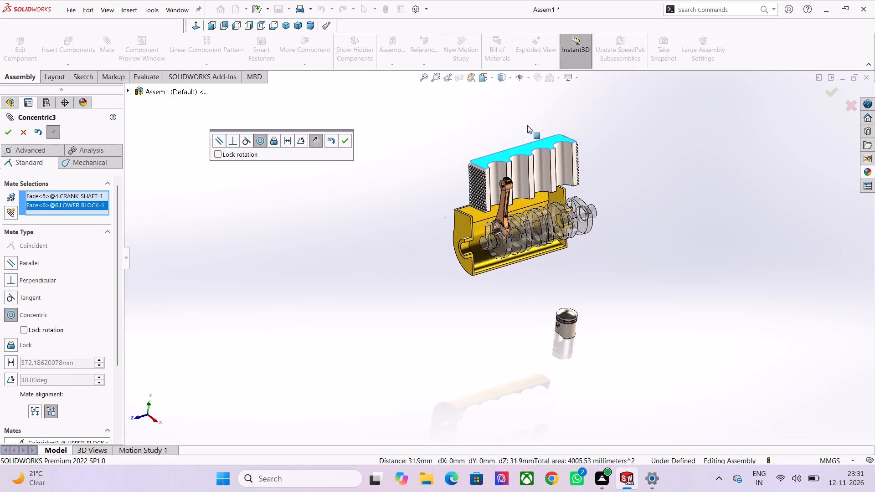
{"action": "left_click_drag", "start_coordinate": [527, 125], "coordinate": [516, 92]}
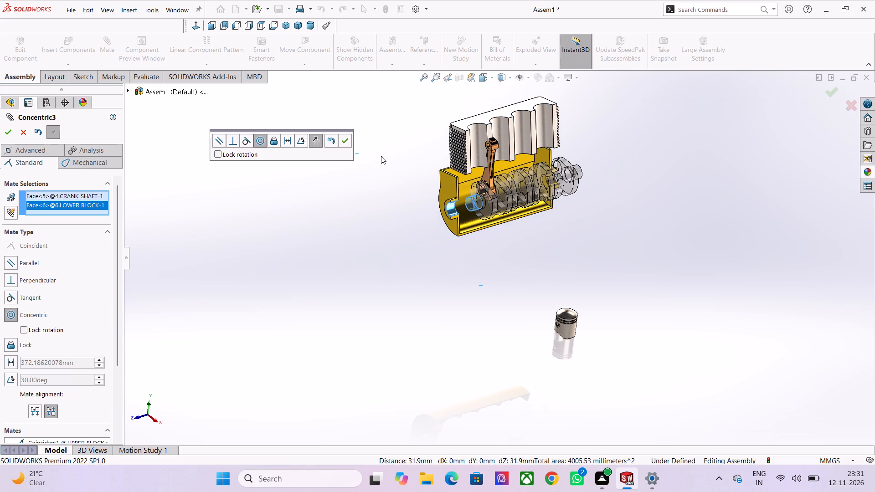
{"action": "left_click", "coordinate": [346, 141]}
Add a centered width mate using the crankshaft's two end faces as width references and the lower block's two outer bearing boss faces as tab references.
{"action": "scroll", "coordinate": [527, 195], "scroll_direction": "up", "scroll_amount": 2}
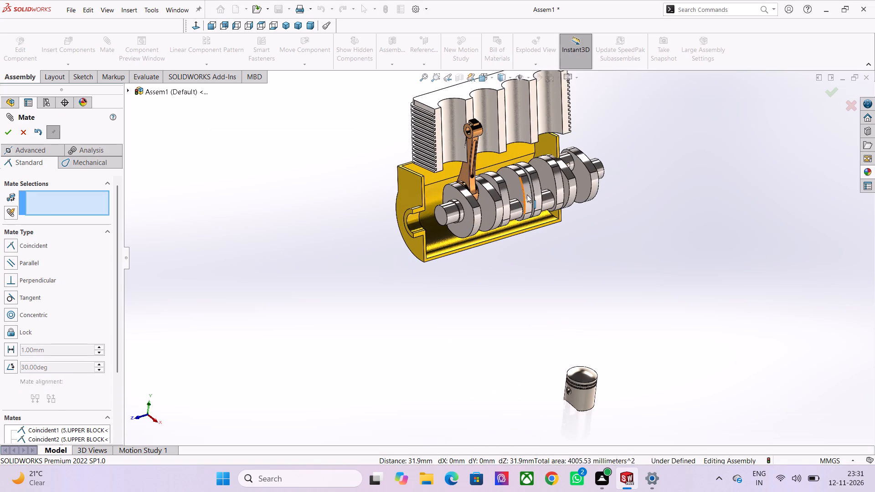
{"action": "left_click", "coordinate": [23, 152]}
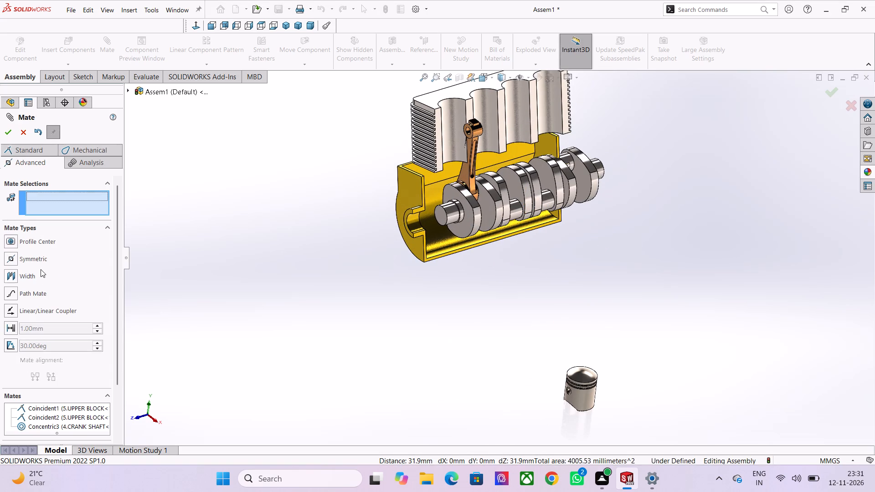
{"action": "left_click", "coordinate": [31, 276]}
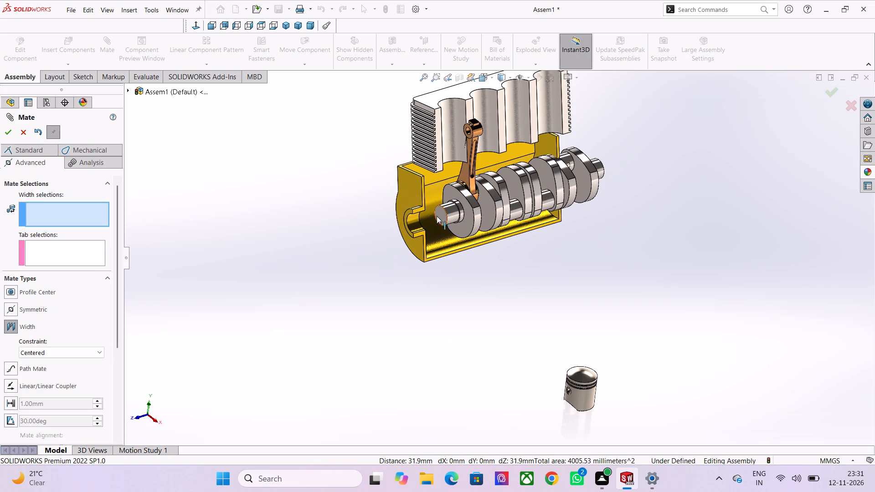
{"action": "left_click", "coordinate": [442, 216]}
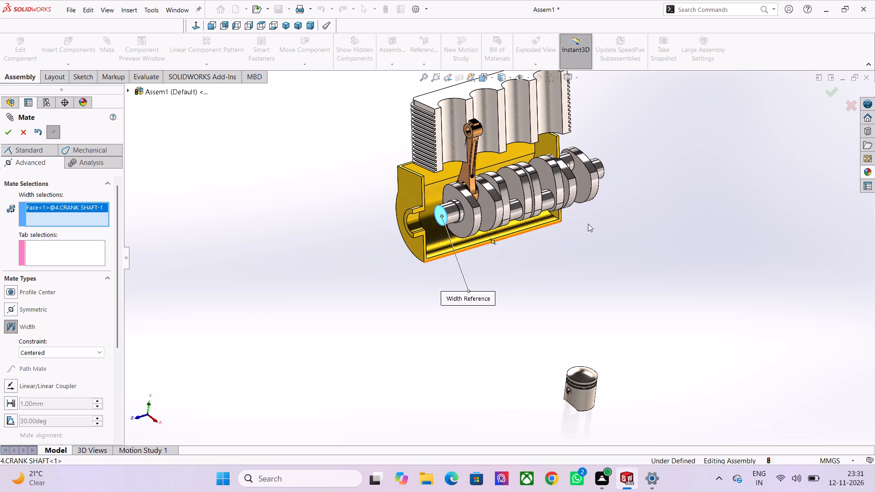
{"action": "middle_click_drag", "start_coordinate": [596, 221], "coordinate": [522, 279]}
{"action": "scroll", "coordinate": [522, 279], "scroll_direction": "up", "scroll_amount": 1}
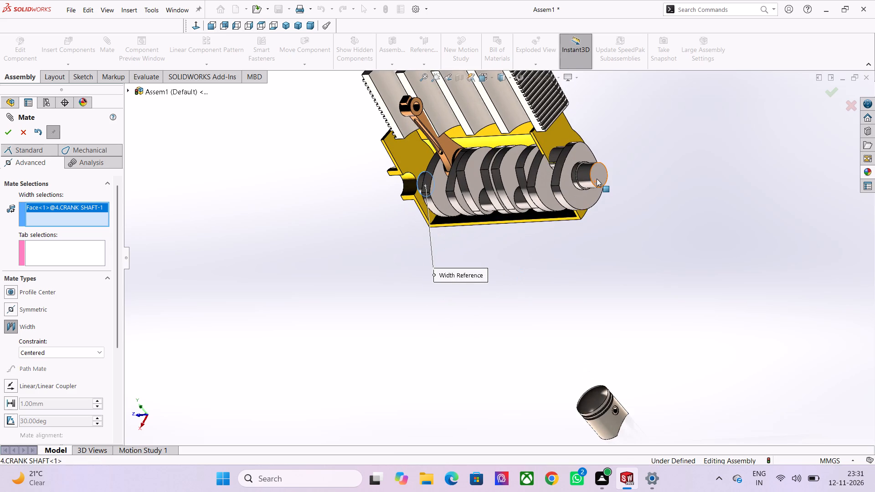
{"action": "left_click", "coordinate": [597, 177]}
{"action": "middle_click_drag", "start_coordinate": [408, 276], "coordinate": [417, 274]}
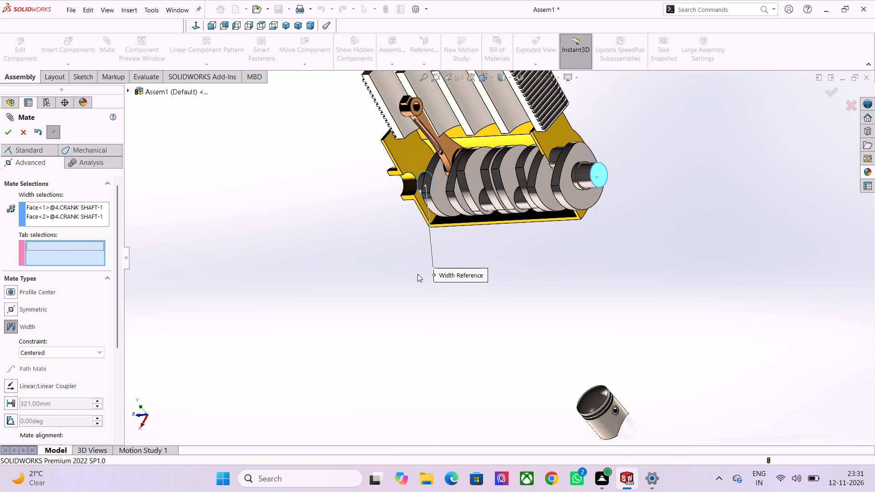
{"action": "middle_click_drag", "start_coordinate": [417, 274], "coordinate": [503, 248]}
{"action": "scroll", "coordinate": [504, 248], "scroll_direction": "down", "scroll_amount": 1}
{"action": "scroll", "coordinate": [476, 232], "scroll_direction": "up", "scroll_amount": 3}
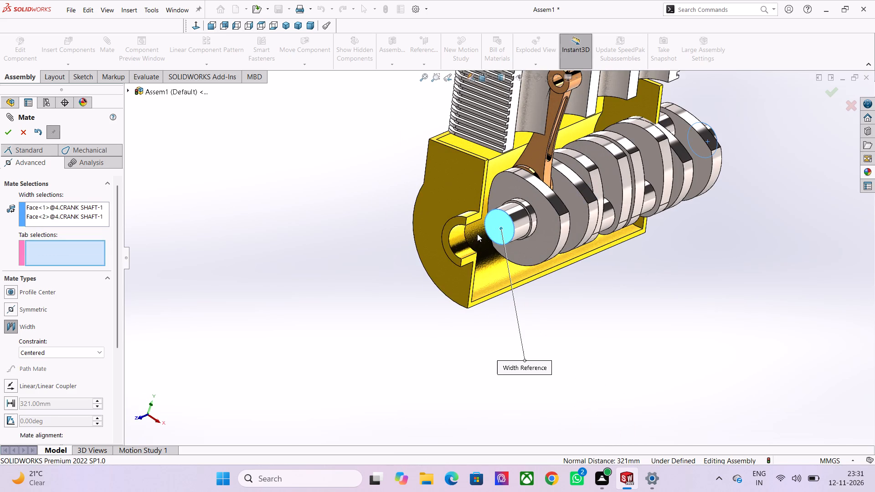
{"action": "left_click", "coordinate": [453, 223]}
{"action": "scroll", "coordinate": [522, 231], "scroll_direction": "down", "scroll_amount": 2}
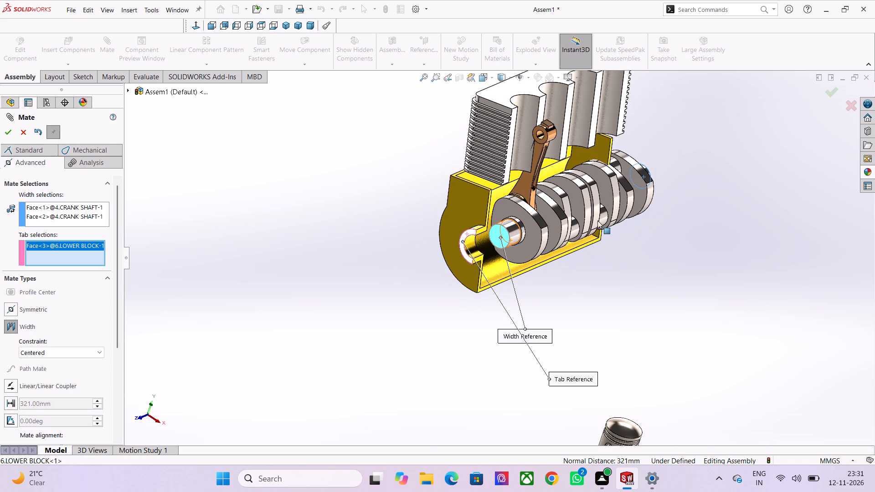
{"action": "scroll", "coordinate": [597, 220], "scroll_direction": "down", "scroll_amount": 1}
{"action": "middle_click_drag", "start_coordinate": [613, 241], "coordinate": [471, 292]}
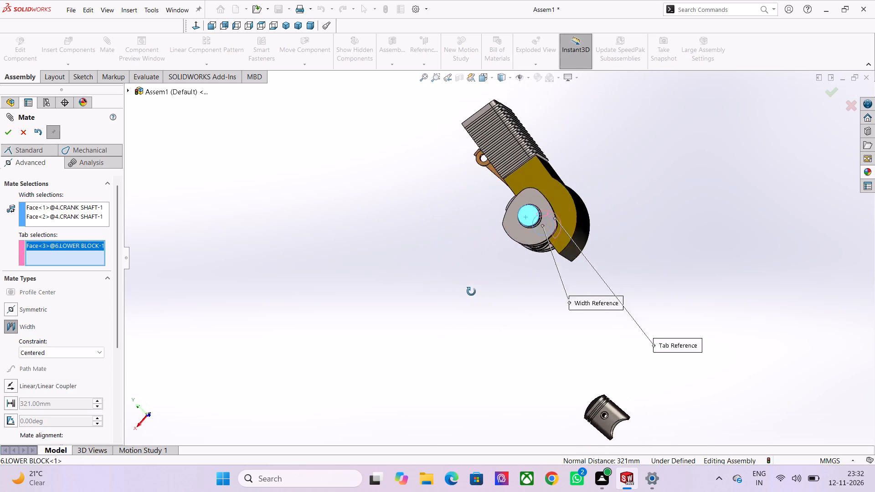
{"action": "middle_click_drag", "start_coordinate": [471, 292], "coordinate": [398, 307]}
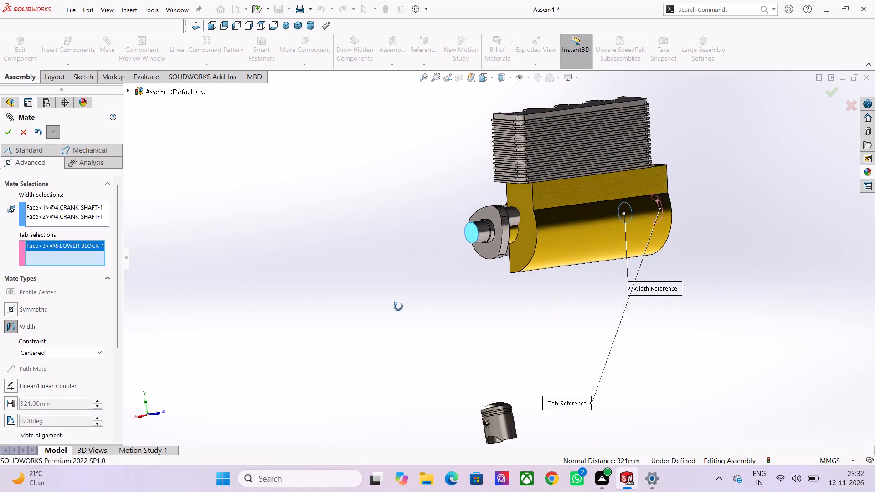
{"action": "middle_click_drag", "start_coordinate": [398, 307], "coordinate": [381, 310]}
{"action": "scroll", "coordinate": [522, 224], "scroll_direction": "up", "scroll_amount": 3}
{"action": "scroll", "coordinate": [468, 251], "scroll_direction": "up", "scroll_amount": 2}
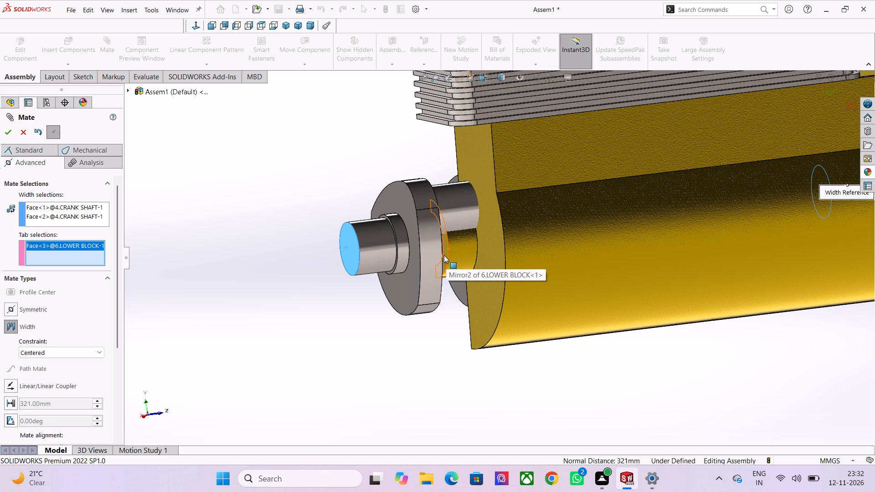
{"action": "left_click", "coordinate": [444, 255]}
{"action": "scroll", "coordinate": [444, 255], "scroll_direction": "down", "scroll_amount": 1}
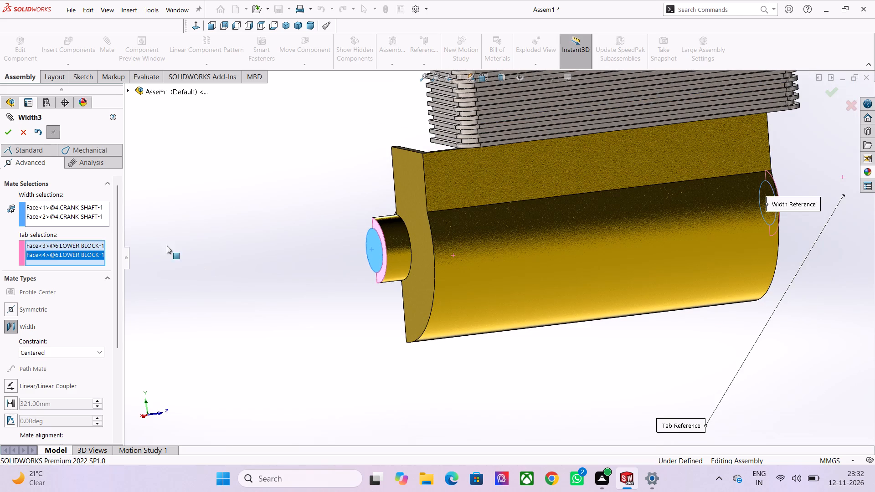
{"action": "left_click", "coordinate": [9, 133]}
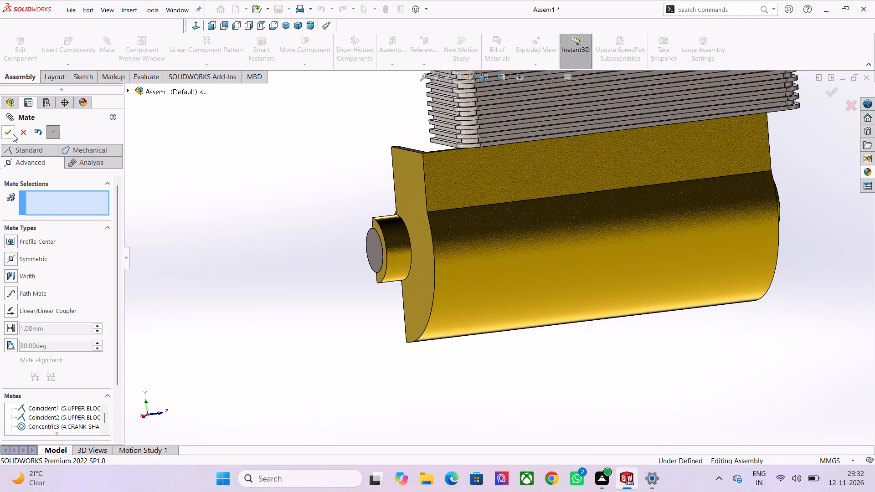
Shift the upper block up and back down to check how the mated blocks and crankshaft move together.
{"action": "scroll", "coordinate": [238, 217], "scroll_direction": "down", "scroll_amount": 2}
{"action": "scroll", "coordinate": [307, 234], "scroll_direction": "down", "scroll_amount": 1}
{"action": "scroll", "coordinate": [355, 226], "scroll_direction": "down", "scroll_amount": 1}
{"action": "middle_click_drag", "start_coordinate": [355, 226], "coordinate": [385, 195]}
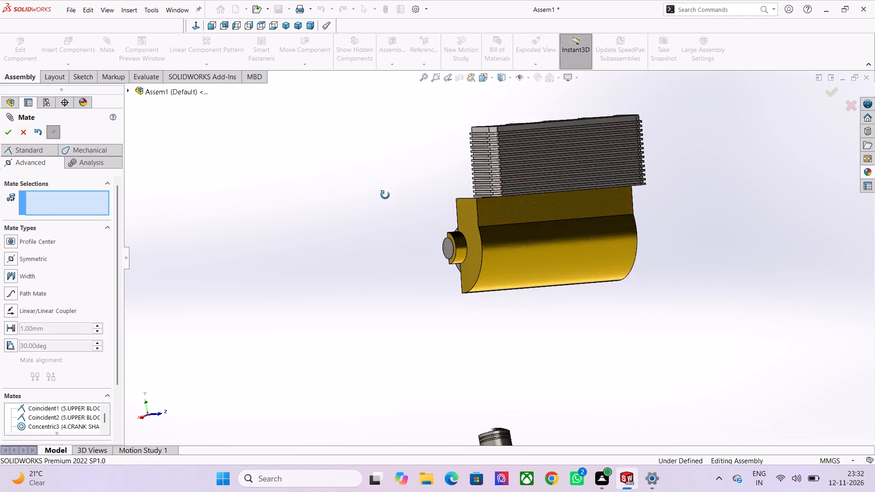
{"action": "middle_click_drag", "start_coordinate": [385, 195], "coordinate": [519, 180]}
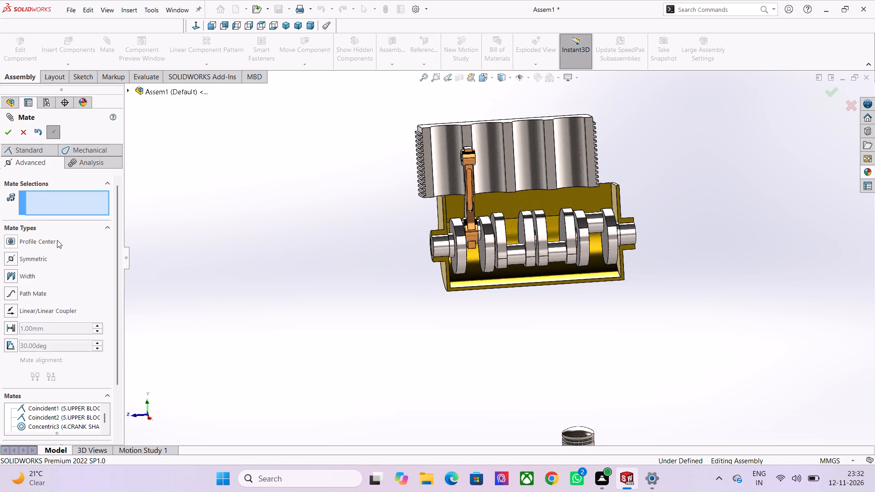
{"action": "left_click", "coordinate": [31, 151]}
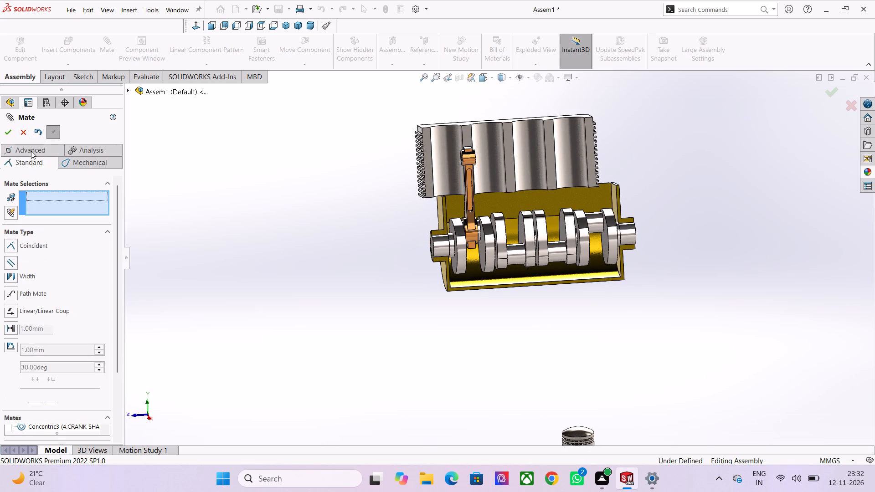
{"action": "scroll", "coordinate": [417, 195], "scroll_direction": "up", "scroll_amount": 1}
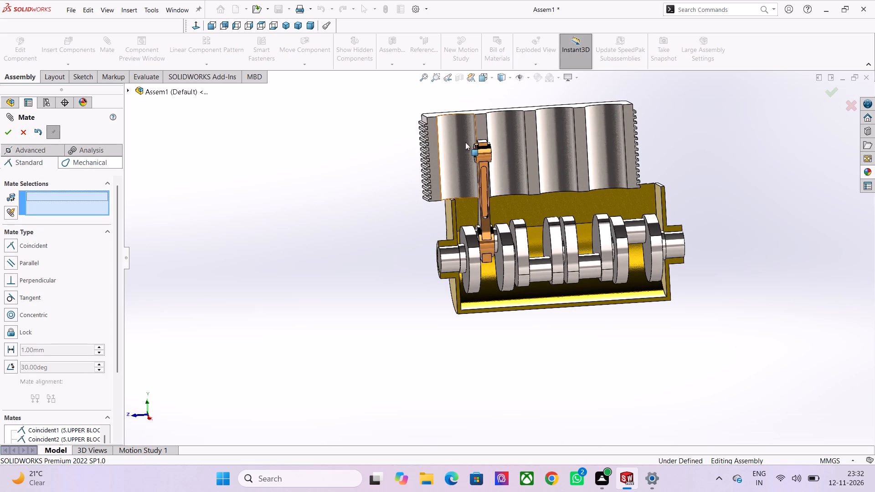
{"action": "left_click_drag", "start_coordinate": [435, 137], "coordinate": [436, 91]}
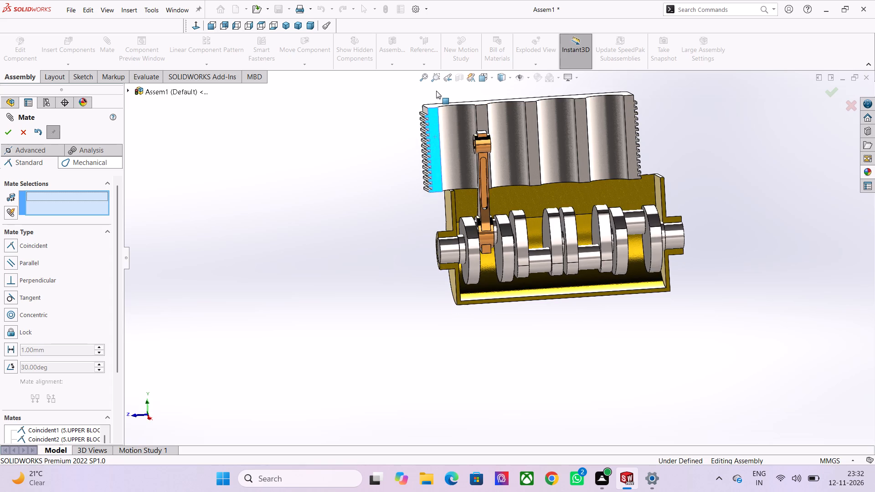
{"action": "left_click_drag", "start_coordinate": [436, 91], "coordinate": [430, 117]}
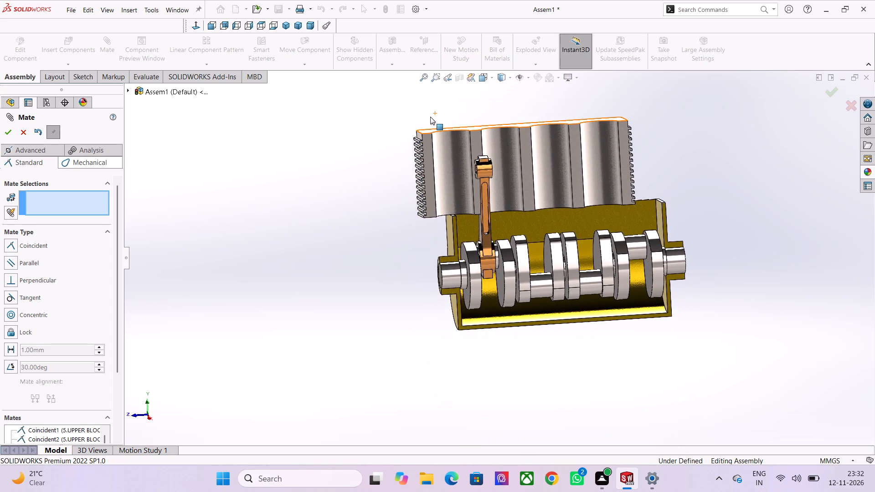
Add another coincident mate between the upper block's bottom face and the lower block's top rim face.
{"action": "scroll", "coordinate": [474, 240], "scroll_direction": "up", "scroll_amount": 2}
{"action": "middle_click_drag", "start_coordinate": [411, 257], "coordinate": [416, 166]}
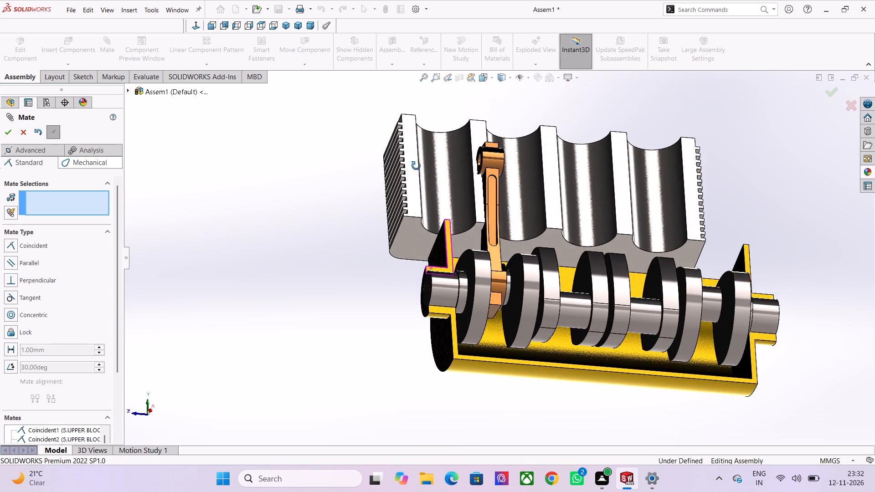
{"action": "middle_click_drag", "start_coordinate": [416, 166], "coordinate": [416, 165]}
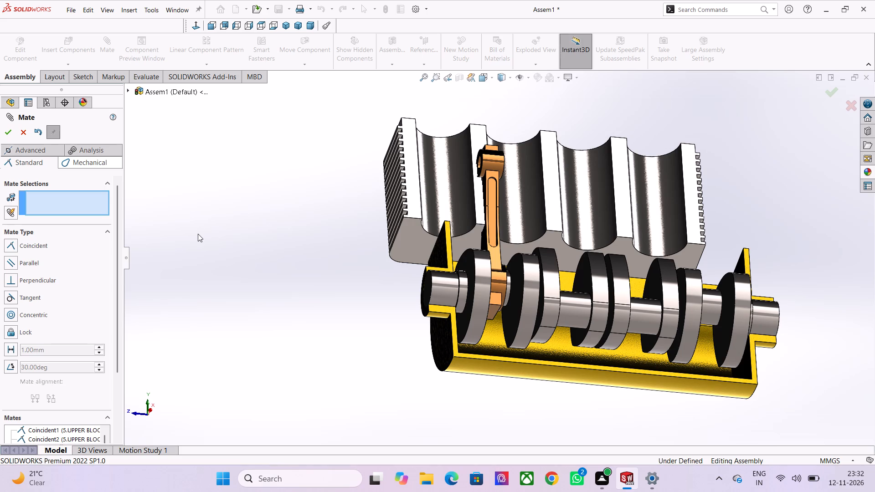
{"action": "left_click", "coordinate": [407, 237]}
{"action": "scroll", "coordinate": [461, 239], "scroll_direction": "down", "scroll_amount": 1}
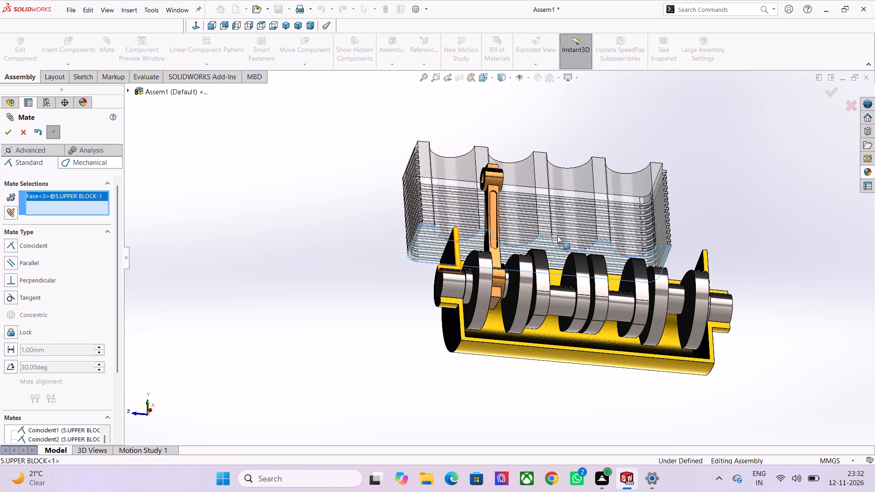
{"action": "middle_click_drag", "start_coordinate": [736, 178], "coordinate": [696, 391]}
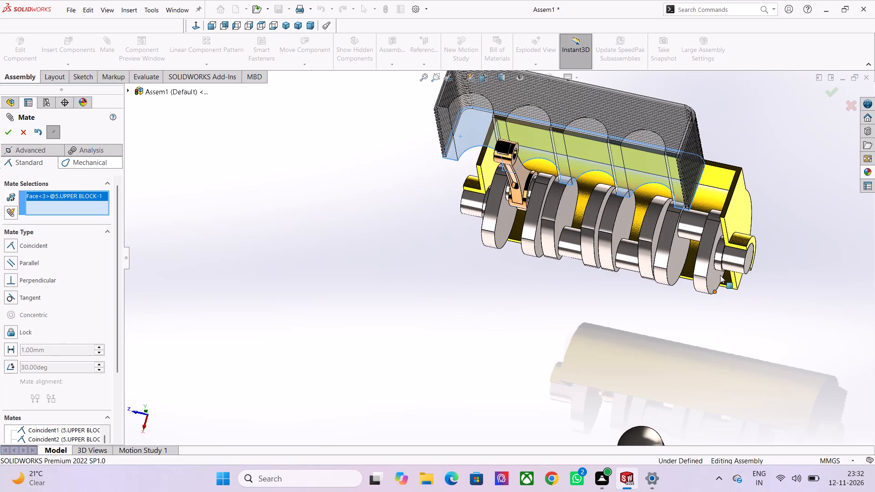
{"action": "scroll", "coordinate": [731, 177], "scroll_direction": "up", "scroll_amount": 4}
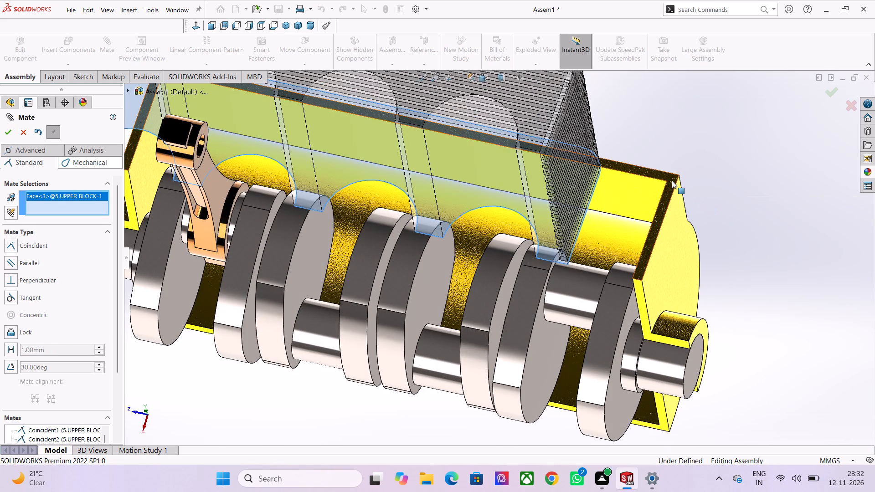
{"action": "left_click", "coordinate": [672, 180]}
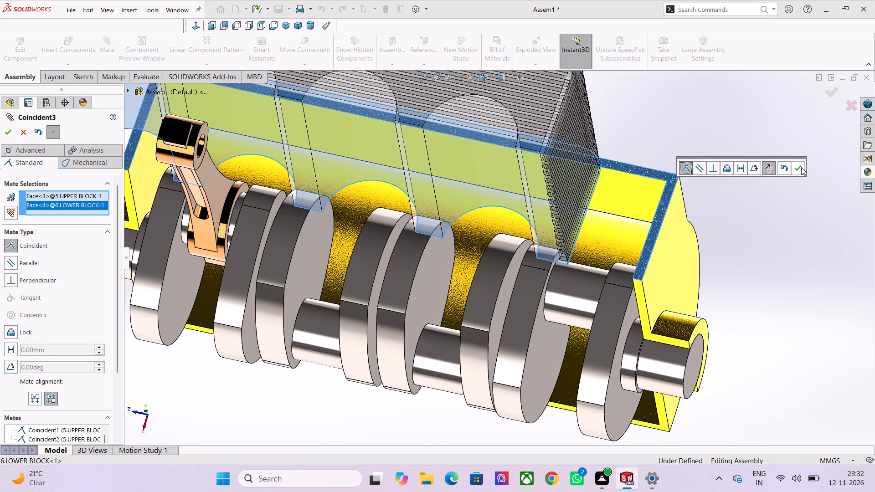
{"action": "left_click", "coordinate": [799, 166]}
{"action": "scroll", "coordinate": [794, 168], "scroll_direction": "down", "scroll_amount": 5}
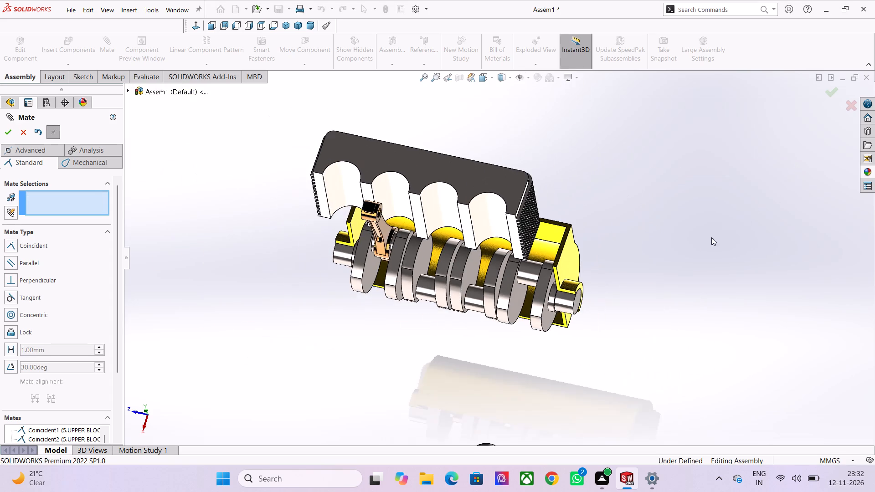
{"action": "scroll", "coordinate": [704, 241], "scroll_direction": "down", "scroll_amount": 2}
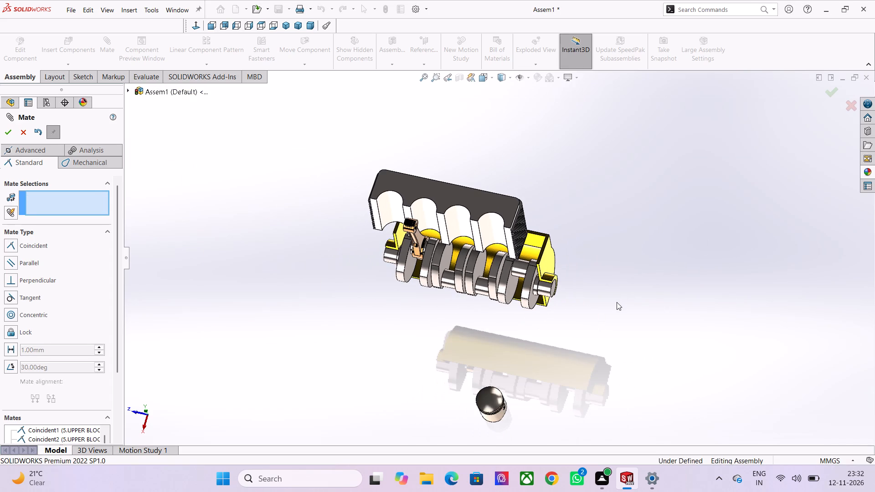
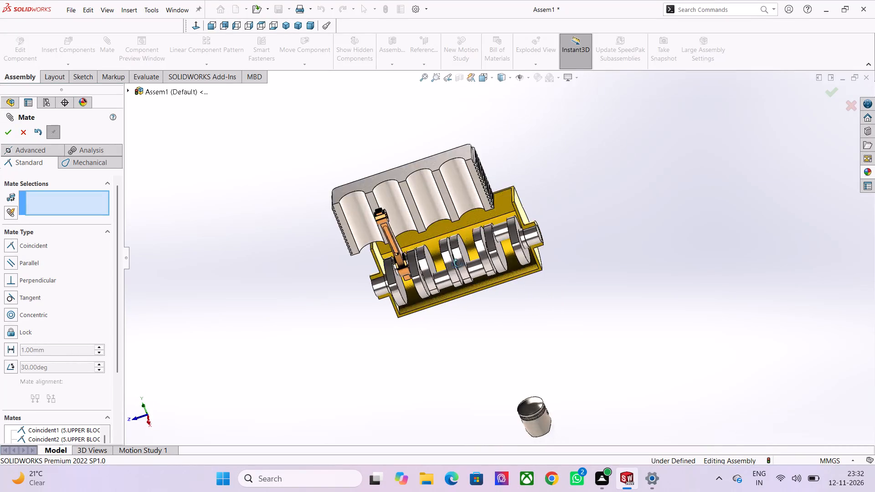
Leave the Mate command and undo the last set of mates joining the blocks and crankshaft.
{"action": "key", "text": "Escape"}
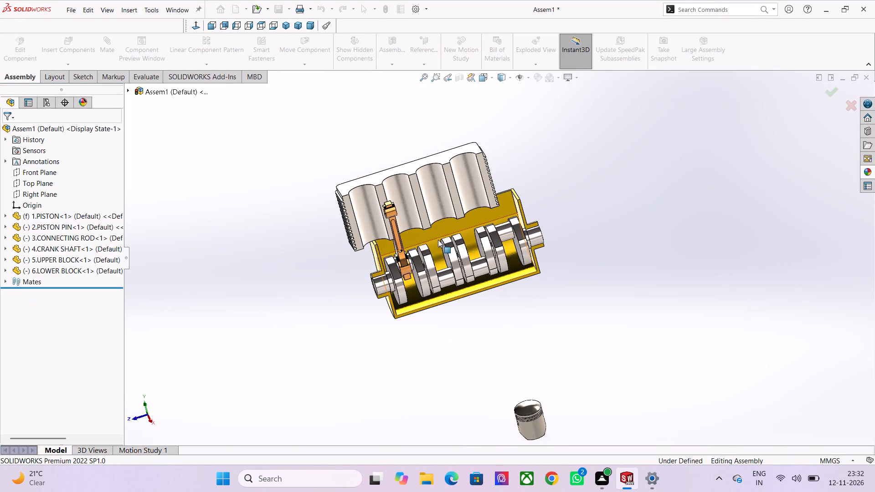
{"action": "key", "text": "ctrl+z"}
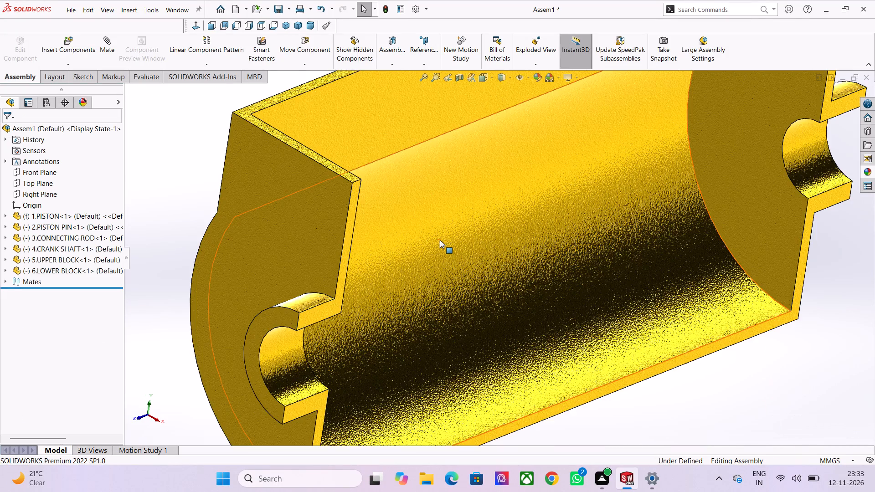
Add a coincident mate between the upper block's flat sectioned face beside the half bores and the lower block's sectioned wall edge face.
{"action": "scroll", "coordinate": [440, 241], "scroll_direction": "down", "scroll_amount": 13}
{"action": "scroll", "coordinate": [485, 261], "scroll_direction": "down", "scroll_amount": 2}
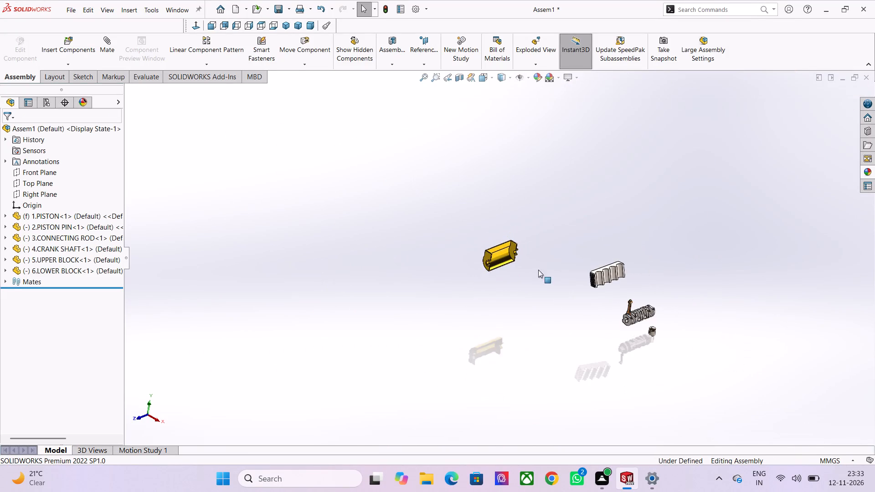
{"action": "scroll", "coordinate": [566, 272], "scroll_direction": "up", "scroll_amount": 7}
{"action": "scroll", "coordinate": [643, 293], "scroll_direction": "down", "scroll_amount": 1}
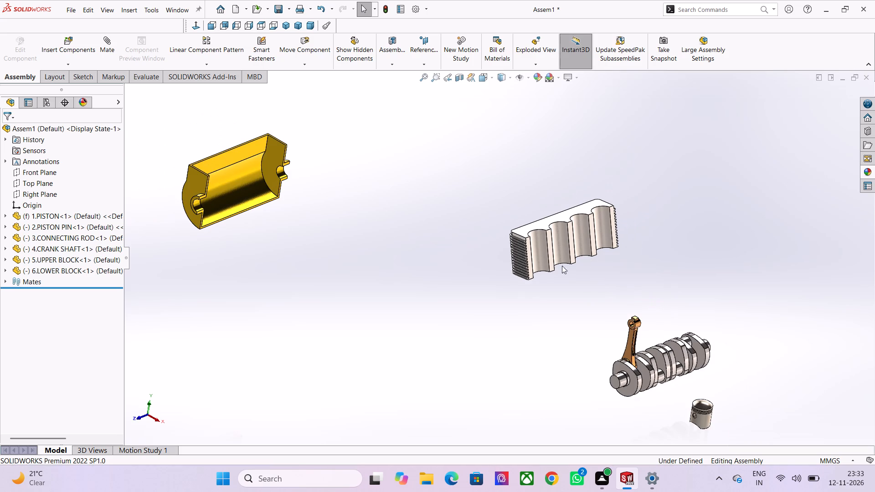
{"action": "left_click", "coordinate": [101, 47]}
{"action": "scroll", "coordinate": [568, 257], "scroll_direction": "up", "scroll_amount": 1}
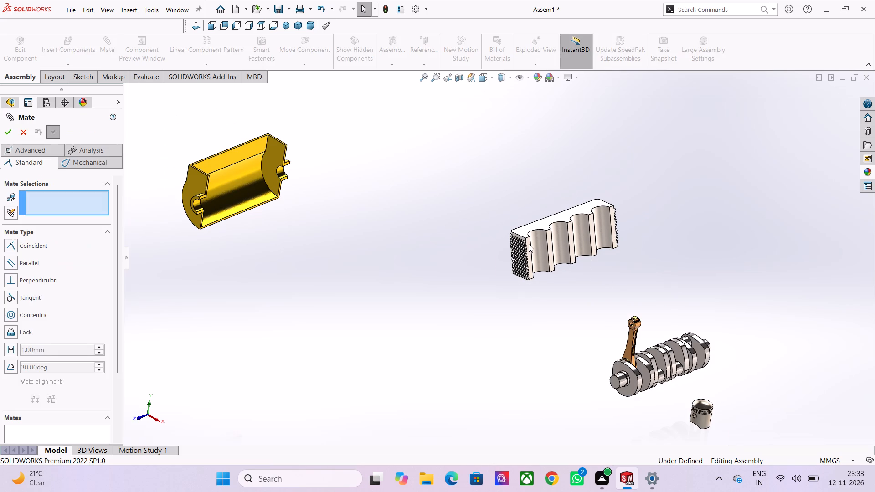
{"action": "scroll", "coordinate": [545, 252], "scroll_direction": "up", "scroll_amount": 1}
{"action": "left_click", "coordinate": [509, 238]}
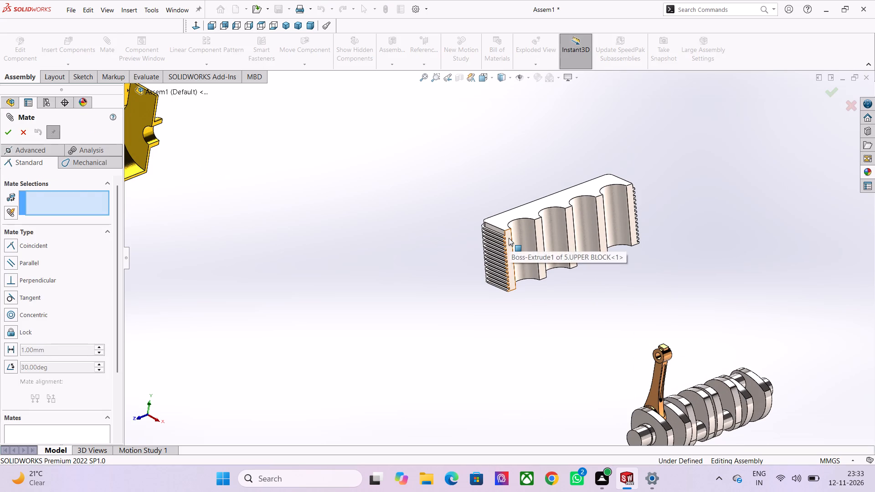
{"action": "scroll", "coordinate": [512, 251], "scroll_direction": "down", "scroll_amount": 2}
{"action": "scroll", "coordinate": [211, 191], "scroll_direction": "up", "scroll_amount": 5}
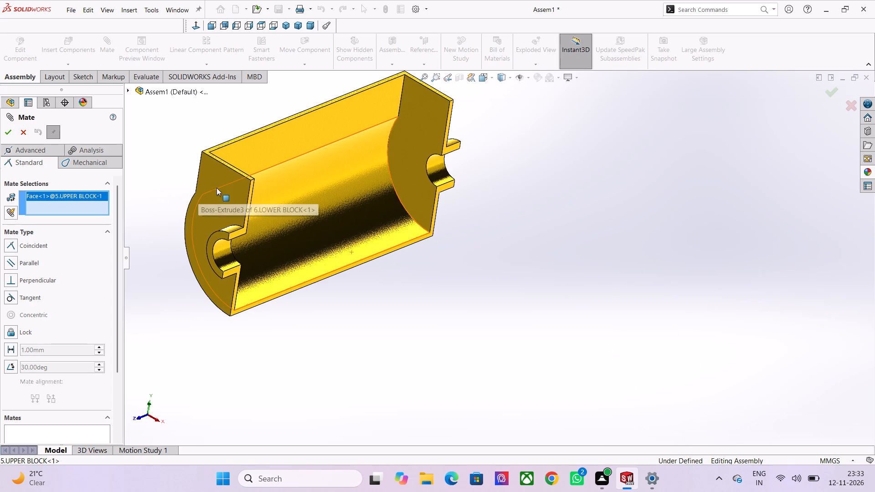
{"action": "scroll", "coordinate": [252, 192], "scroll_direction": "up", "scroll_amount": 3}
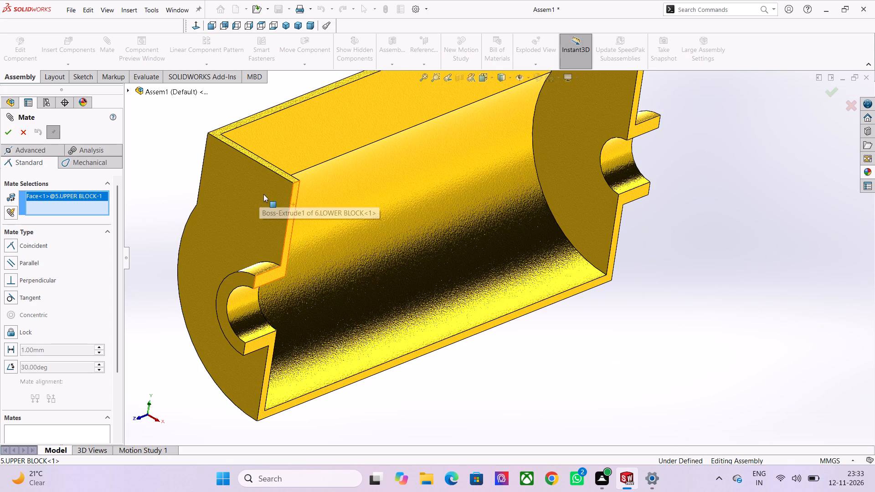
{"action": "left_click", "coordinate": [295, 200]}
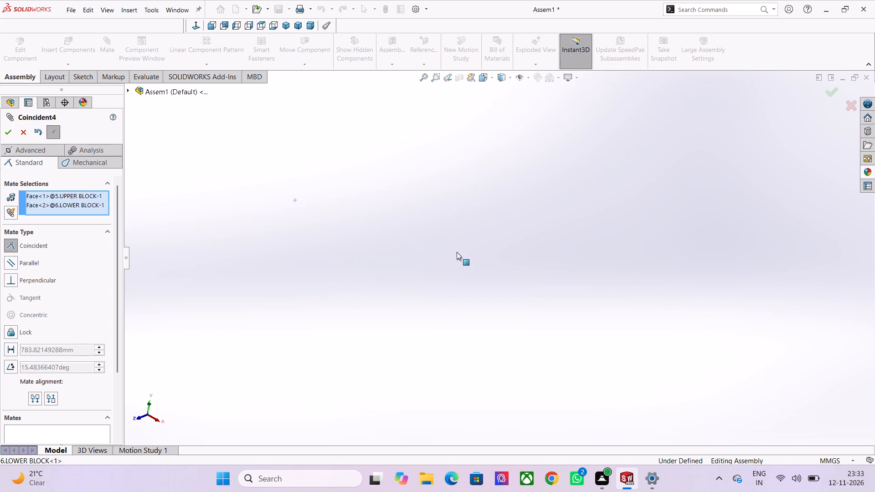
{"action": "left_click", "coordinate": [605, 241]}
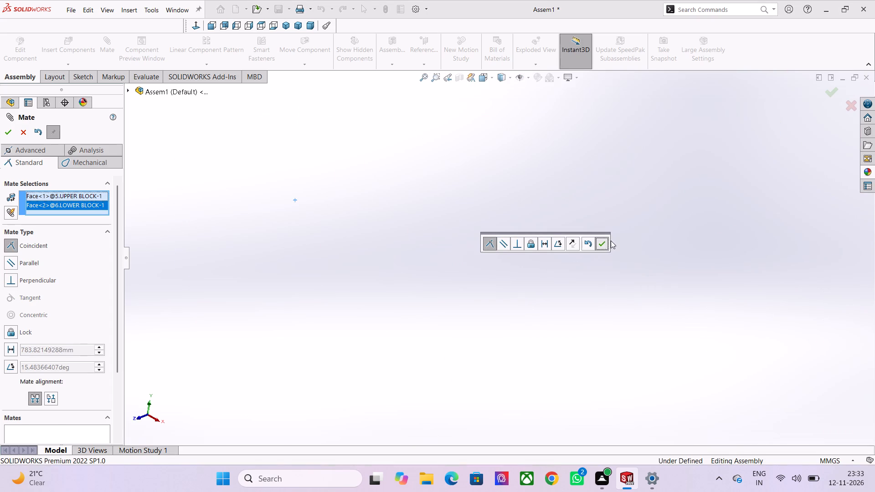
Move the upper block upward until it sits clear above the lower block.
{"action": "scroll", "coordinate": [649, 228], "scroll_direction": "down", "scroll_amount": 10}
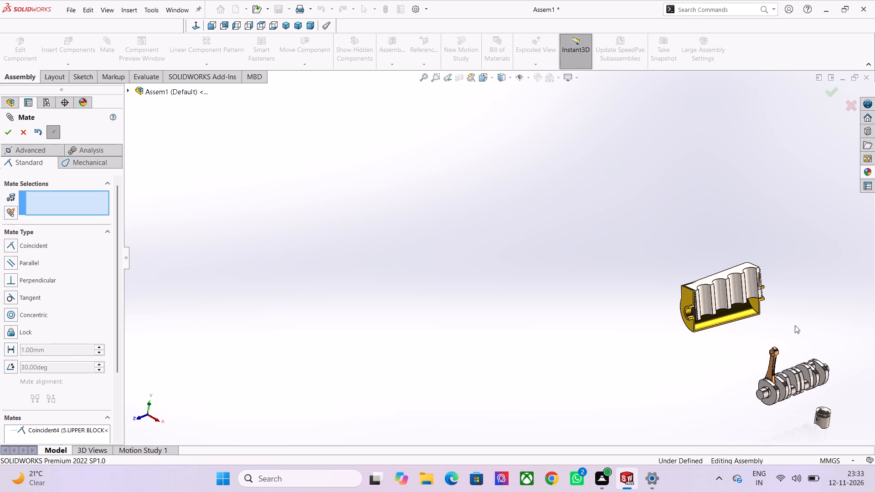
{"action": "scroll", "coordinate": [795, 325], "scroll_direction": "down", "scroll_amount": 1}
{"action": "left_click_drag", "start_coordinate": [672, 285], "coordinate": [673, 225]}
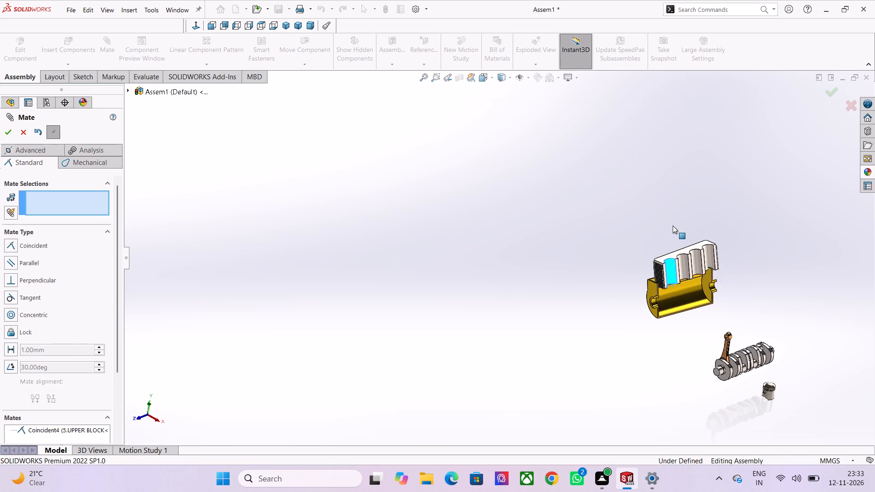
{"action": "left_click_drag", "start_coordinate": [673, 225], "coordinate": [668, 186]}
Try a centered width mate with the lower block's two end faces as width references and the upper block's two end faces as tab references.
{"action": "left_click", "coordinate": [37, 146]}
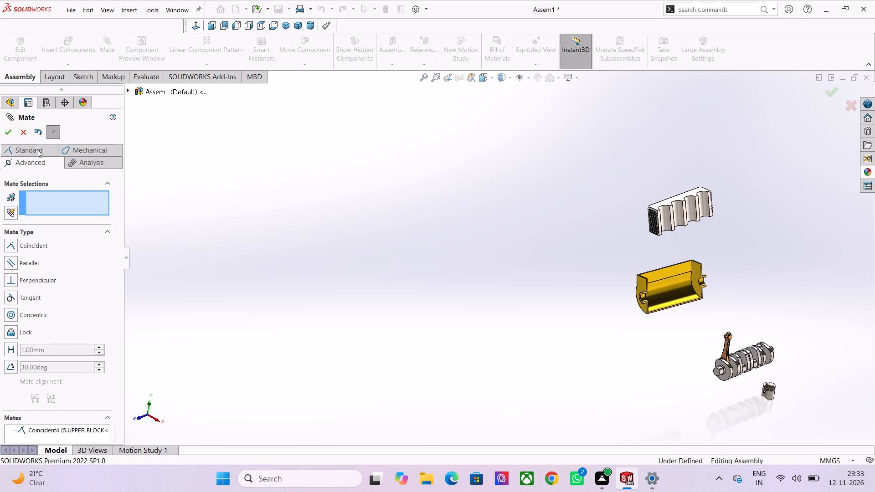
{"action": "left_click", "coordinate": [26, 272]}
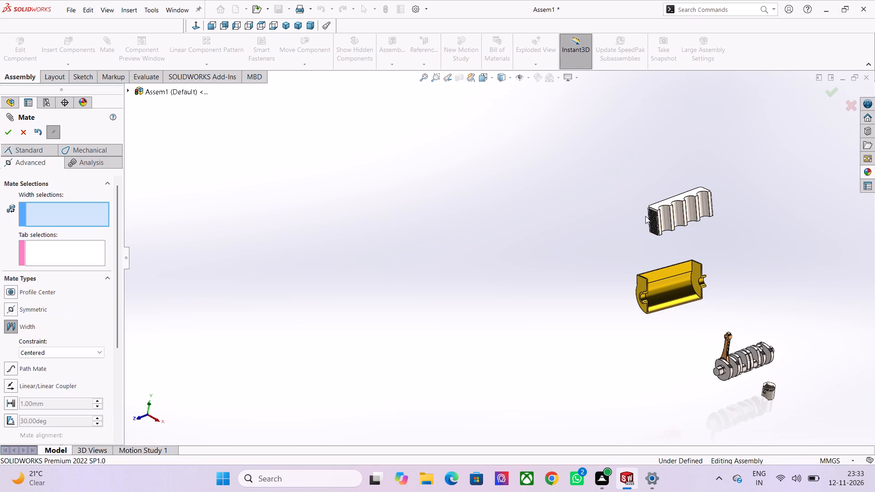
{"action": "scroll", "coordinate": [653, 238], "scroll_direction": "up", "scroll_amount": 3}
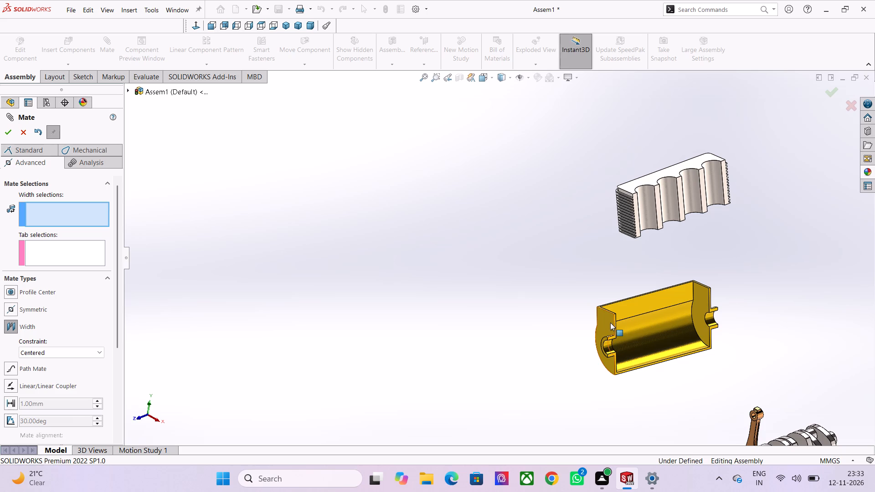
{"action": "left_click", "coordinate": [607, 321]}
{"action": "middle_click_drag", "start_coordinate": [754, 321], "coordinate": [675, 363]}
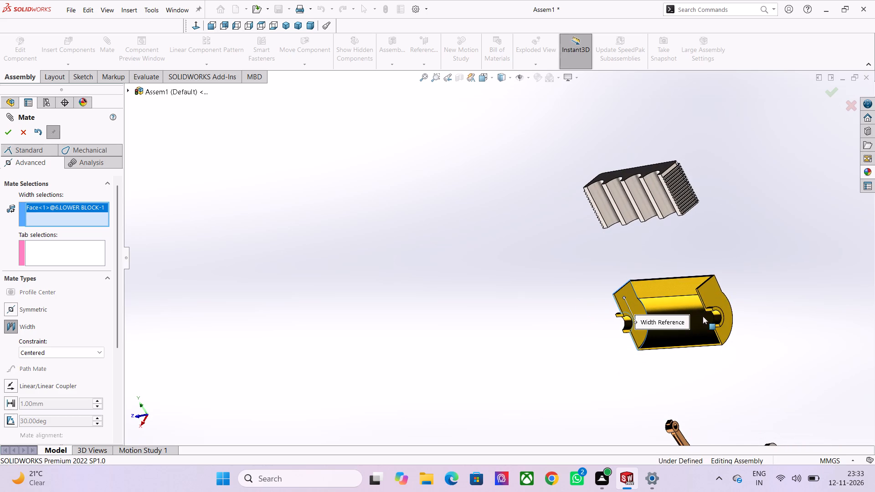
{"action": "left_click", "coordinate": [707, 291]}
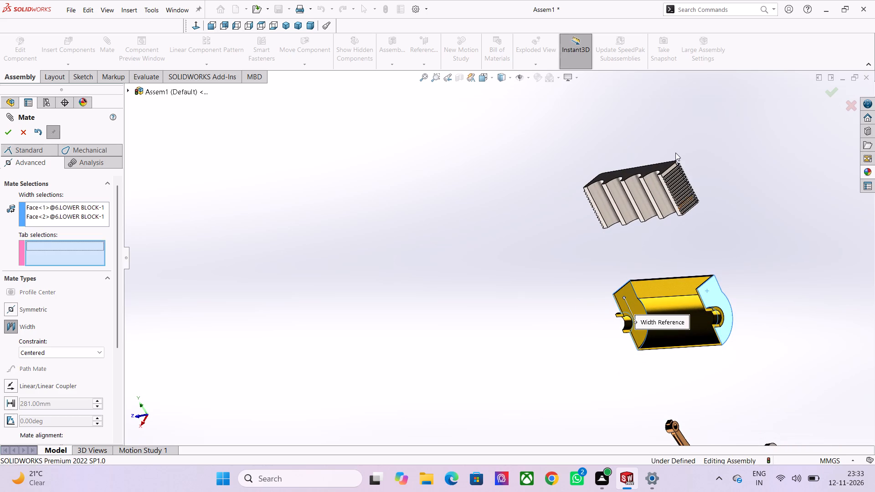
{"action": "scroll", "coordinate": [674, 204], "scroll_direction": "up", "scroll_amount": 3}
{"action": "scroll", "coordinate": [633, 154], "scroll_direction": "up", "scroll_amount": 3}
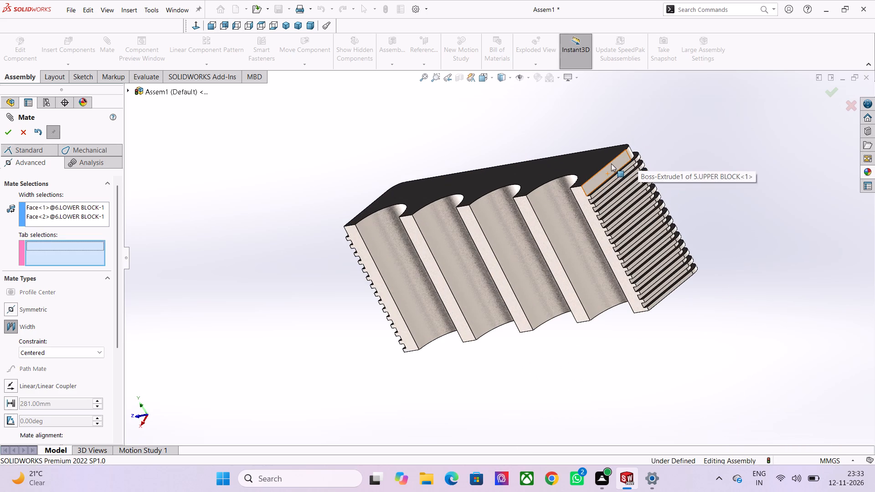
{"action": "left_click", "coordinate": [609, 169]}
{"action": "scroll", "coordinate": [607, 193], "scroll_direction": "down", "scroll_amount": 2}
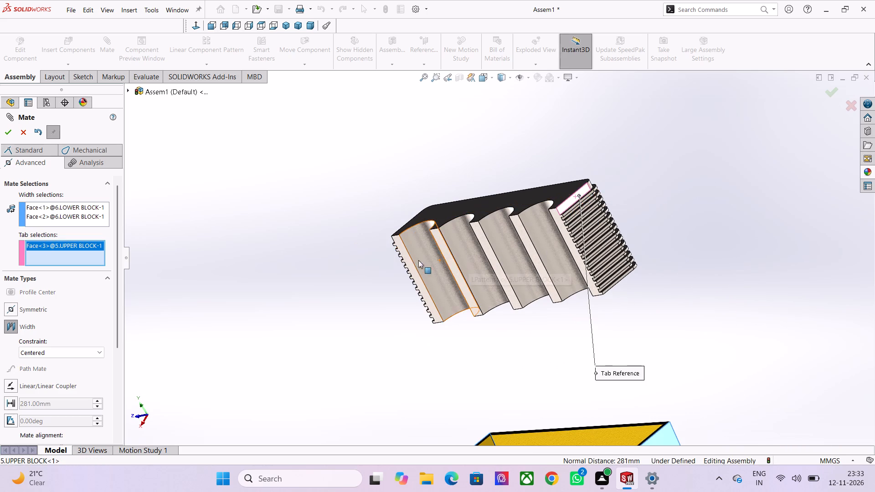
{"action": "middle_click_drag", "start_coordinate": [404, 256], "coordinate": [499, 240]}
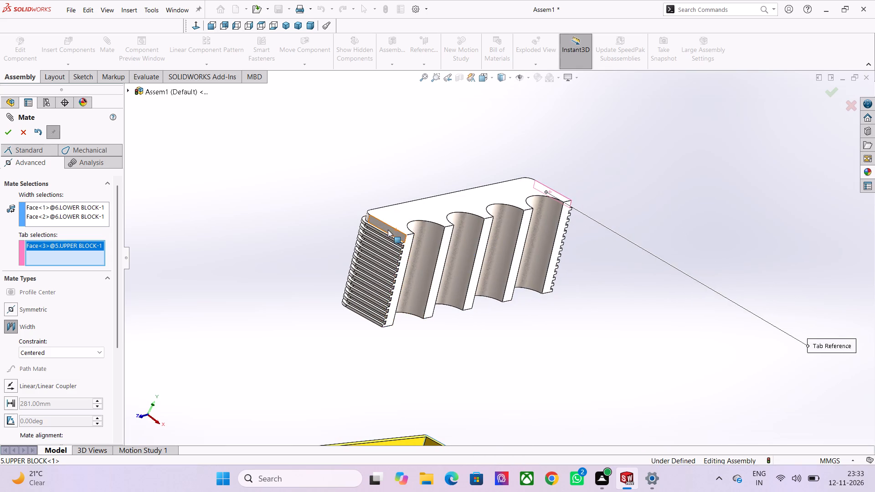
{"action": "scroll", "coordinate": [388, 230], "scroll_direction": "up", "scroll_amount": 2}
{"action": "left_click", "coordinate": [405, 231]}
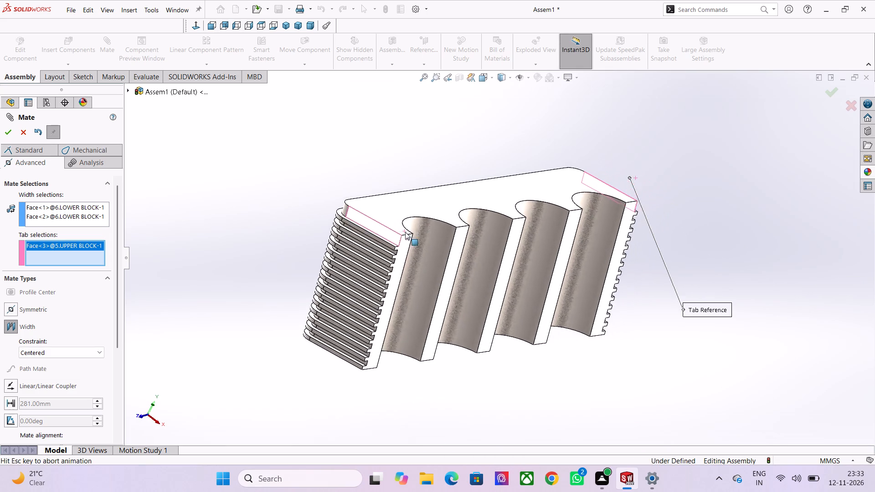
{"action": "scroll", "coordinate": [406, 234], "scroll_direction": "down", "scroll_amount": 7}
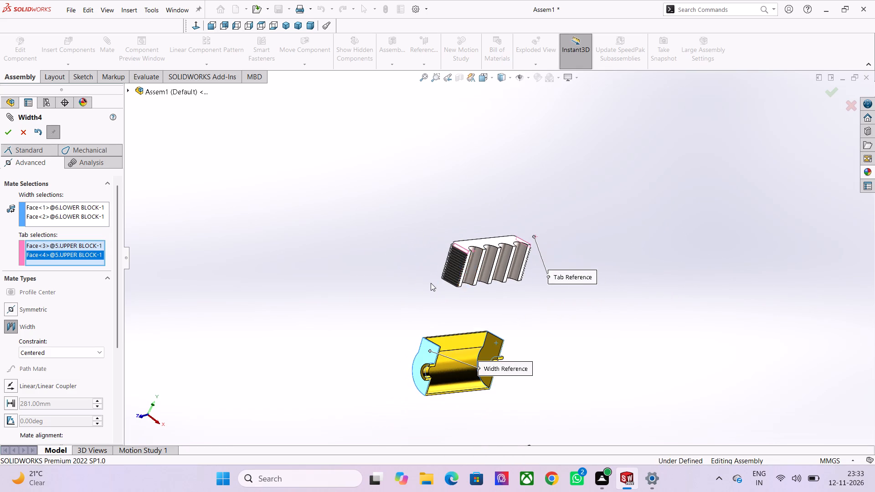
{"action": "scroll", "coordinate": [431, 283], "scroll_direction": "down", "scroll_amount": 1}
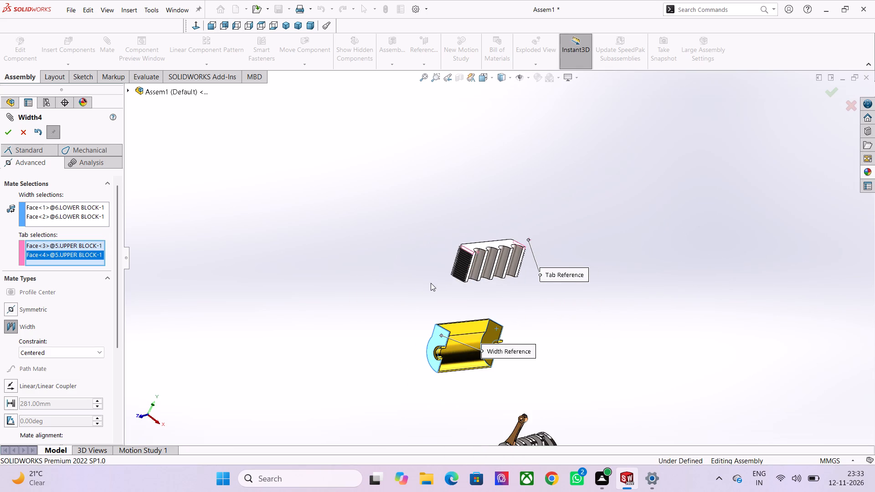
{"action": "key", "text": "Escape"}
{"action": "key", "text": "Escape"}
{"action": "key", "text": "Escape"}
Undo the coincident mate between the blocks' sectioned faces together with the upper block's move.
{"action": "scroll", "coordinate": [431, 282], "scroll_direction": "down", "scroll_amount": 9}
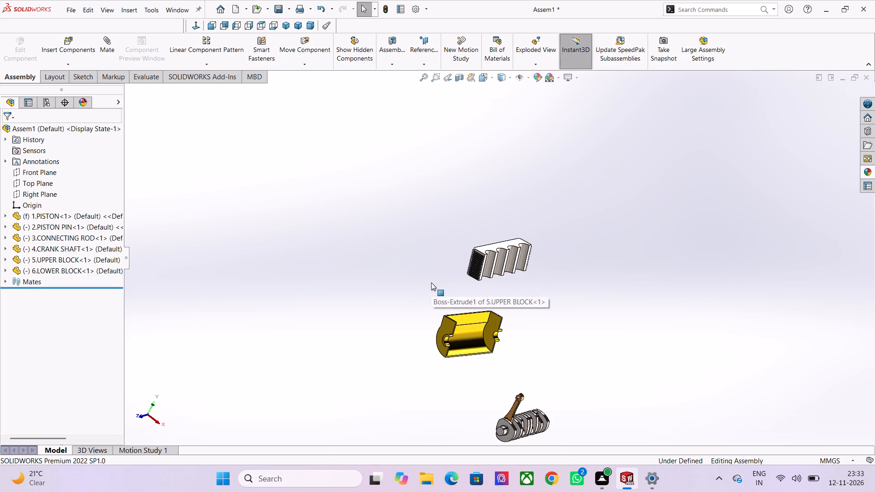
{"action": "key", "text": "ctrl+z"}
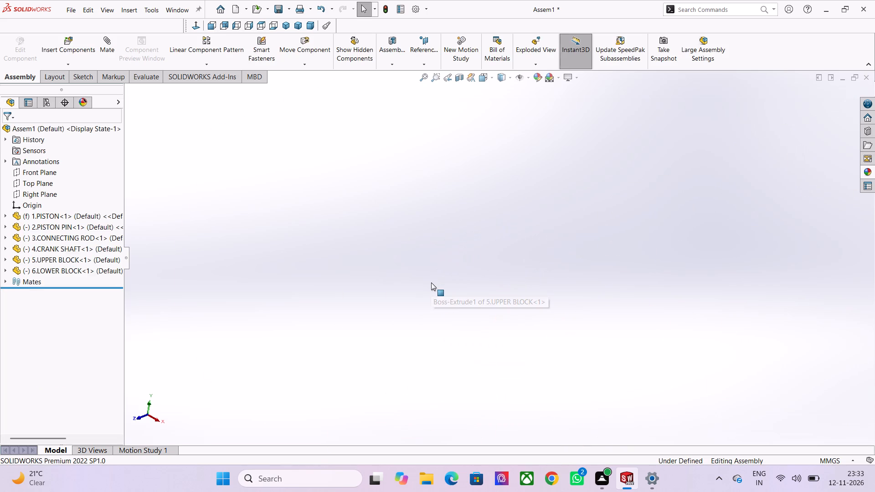
Add a coincident mate between the upper block's bottom face and the lower block's top rim face.
{"action": "scroll", "coordinate": [431, 282], "scroll_direction": "down", "scroll_amount": 9}
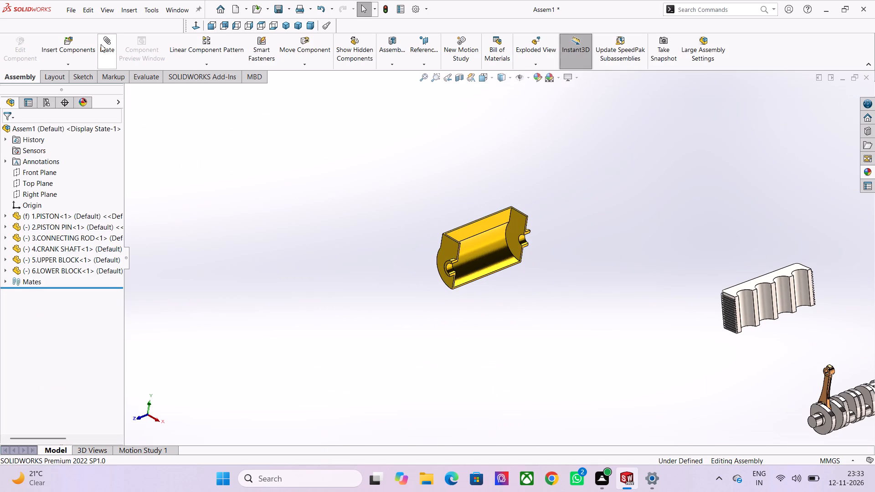
{"action": "left_click", "coordinate": [101, 44]}
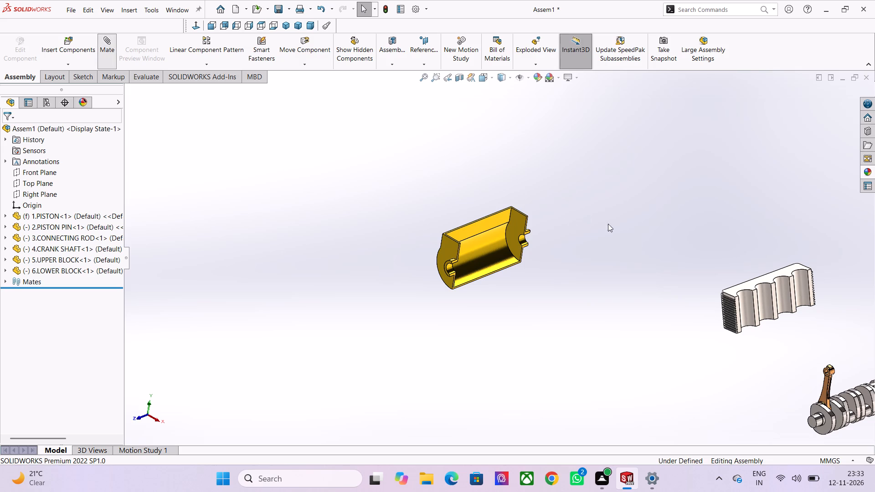
{"action": "scroll", "coordinate": [788, 378], "scroll_direction": "up", "scroll_amount": 2}
{"action": "middle_click_drag", "start_coordinate": [736, 354], "coordinate": [730, 349]}
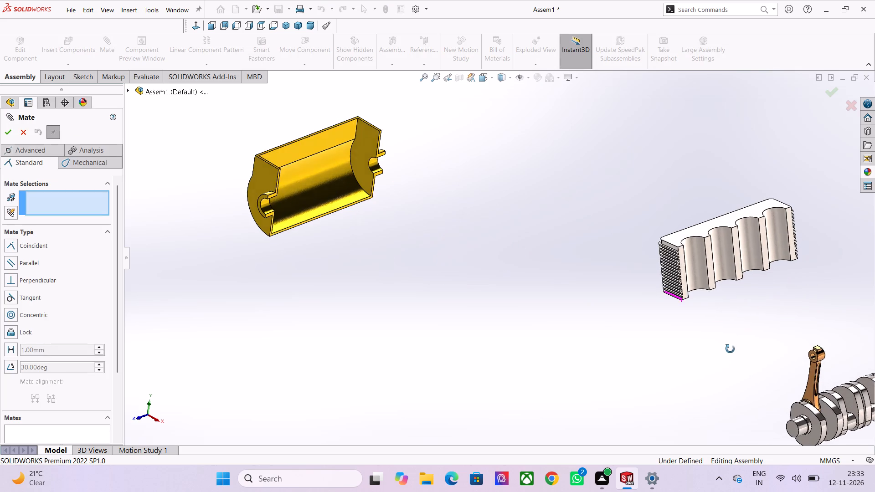
{"action": "middle_click_drag", "start_coordinate": [730, 349], "coordinate": [713, 224]}
{"action": "left_click", "coordinate": [701, 318]}
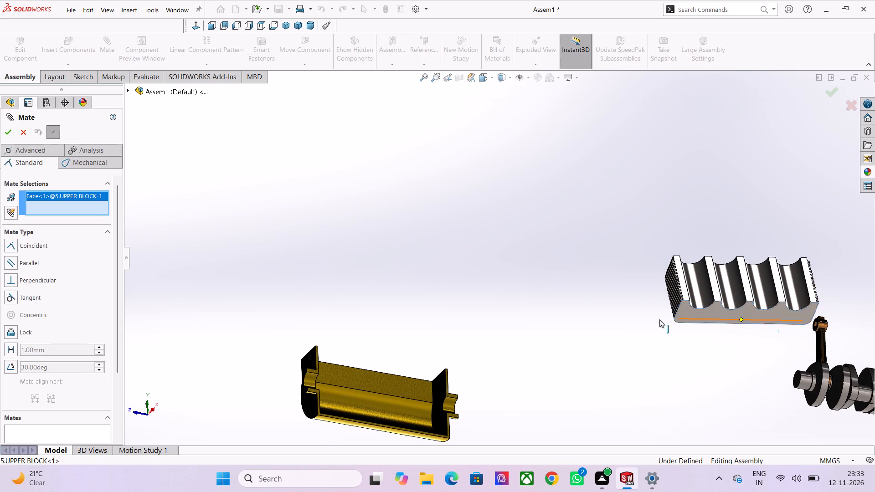
{"action": "scroll", "coordinate": [462, 296], "scroll_direction": "down", "scroll_amount": 2}
{"action": "middle_click_drag", "start_coordinate": [421, 302], "coordinate": [437, 416]}
{"action": "scroll", "coordinate": [387, 364], "scroll_direction": "down", "scroll_amount": 1}
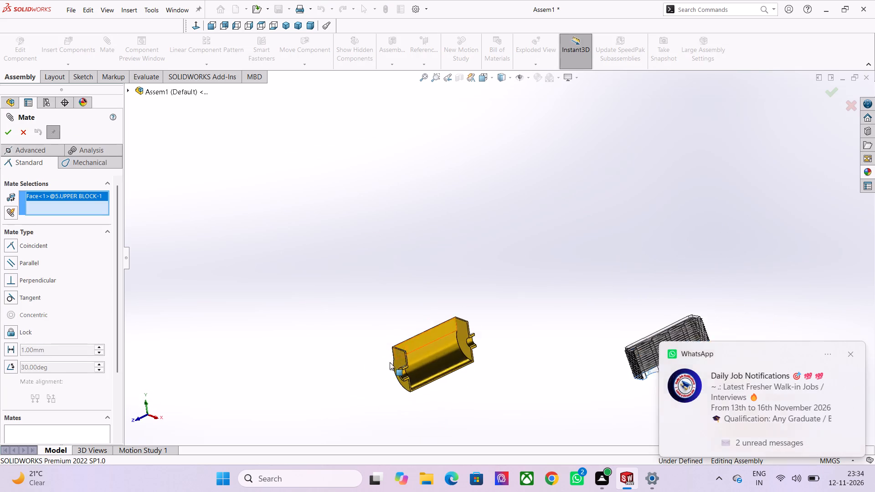
{"action": "scroll", "coordinate": [390, 362], "scroll_direction": "down", "scroll_amount": 1}
{"action": "middle_click_drag", "start_coordinate": [451, 324], "coordinate": [455, 389]}
{"action": "scroll", "coordinate": [424, 355], "scroll_direction": "up", "scroll_amount": 11}
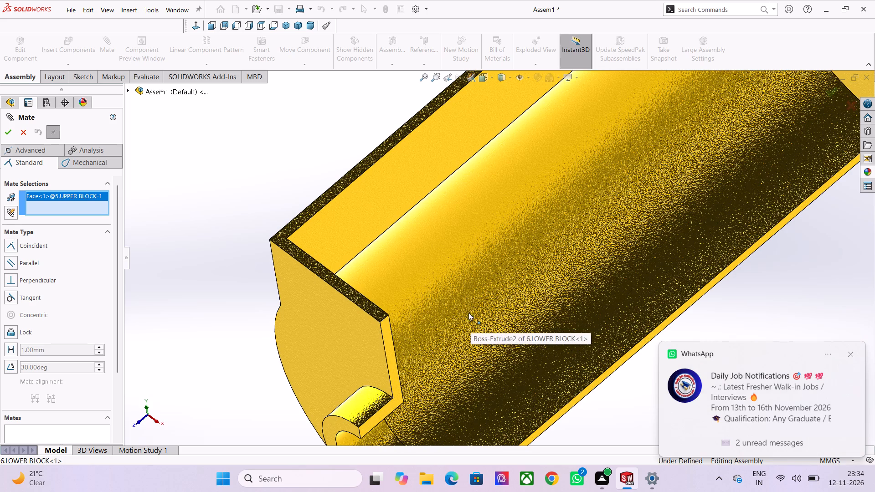
{"action": "left_click", "coordinate": [355, 294]}
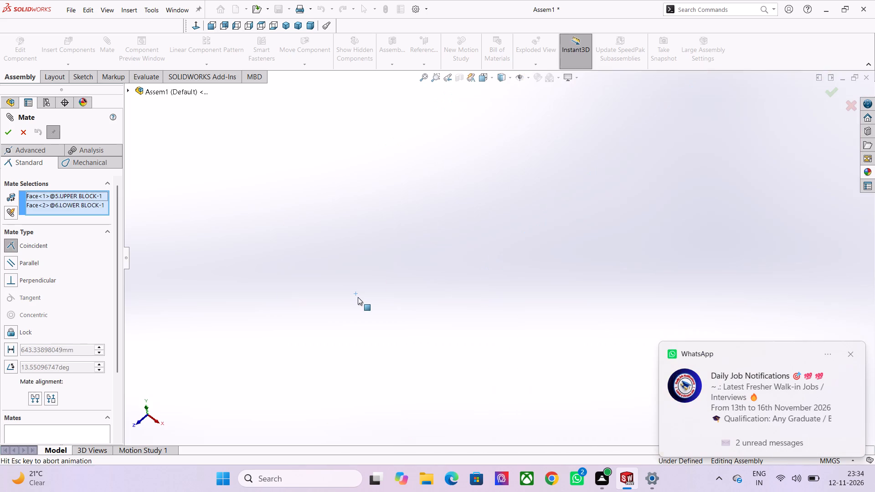
{"action": "left_click", "coordinate": [370, 320]}
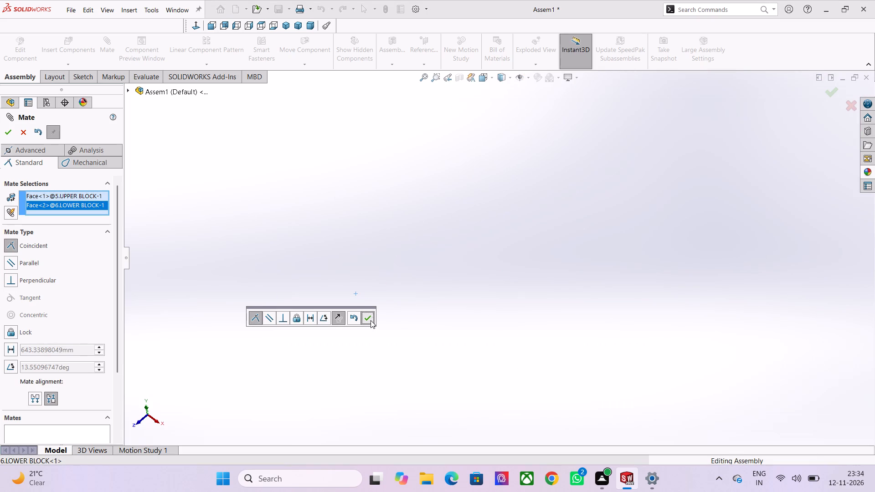
Move the upper block up and away until it sits clear of the lower block.
{"action": "scroll", "coordinate": [714, 272], "scroll_direction": "down", "scroll_amount": 12}
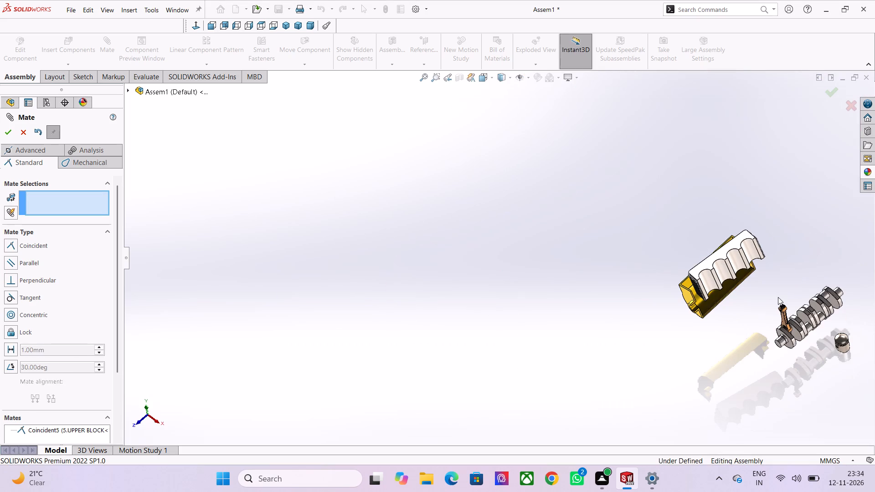
{"action": "left_click_drag", "start_coordinate": [723, 260], "coordinate": [689, 223]}
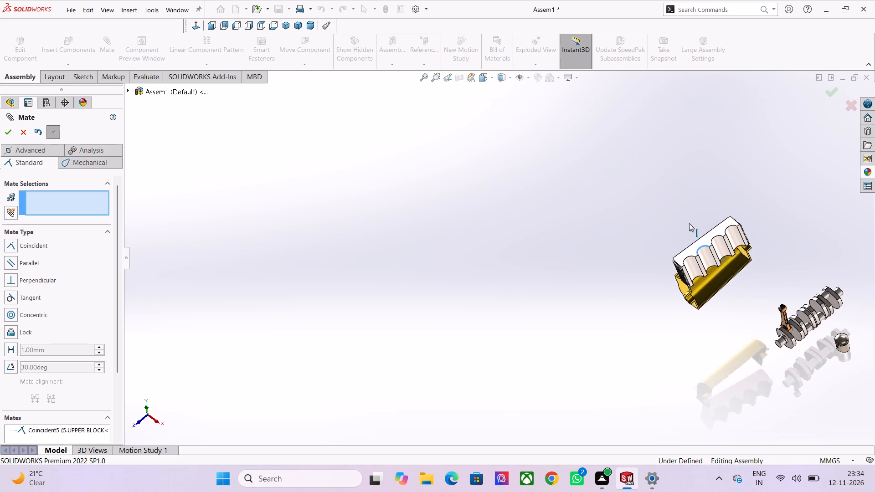
{"action": "left_click_drag", "start_coordinate": [689, 223], "coordinate": [652, 152]}
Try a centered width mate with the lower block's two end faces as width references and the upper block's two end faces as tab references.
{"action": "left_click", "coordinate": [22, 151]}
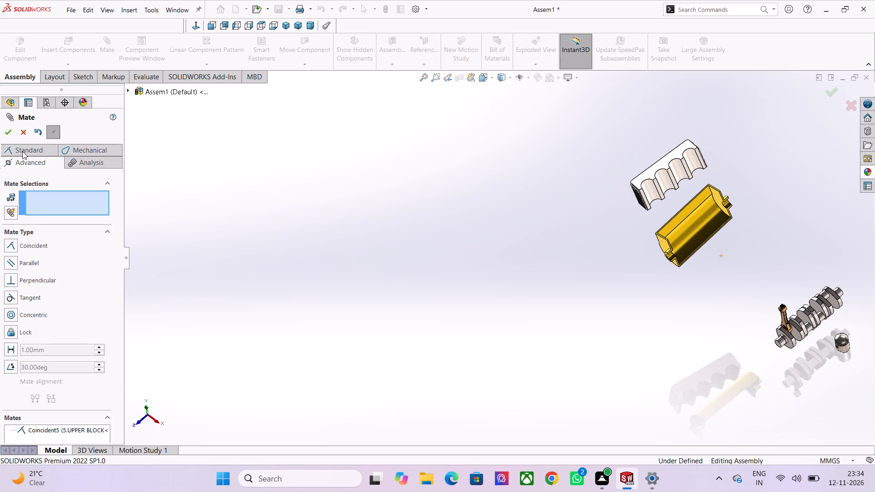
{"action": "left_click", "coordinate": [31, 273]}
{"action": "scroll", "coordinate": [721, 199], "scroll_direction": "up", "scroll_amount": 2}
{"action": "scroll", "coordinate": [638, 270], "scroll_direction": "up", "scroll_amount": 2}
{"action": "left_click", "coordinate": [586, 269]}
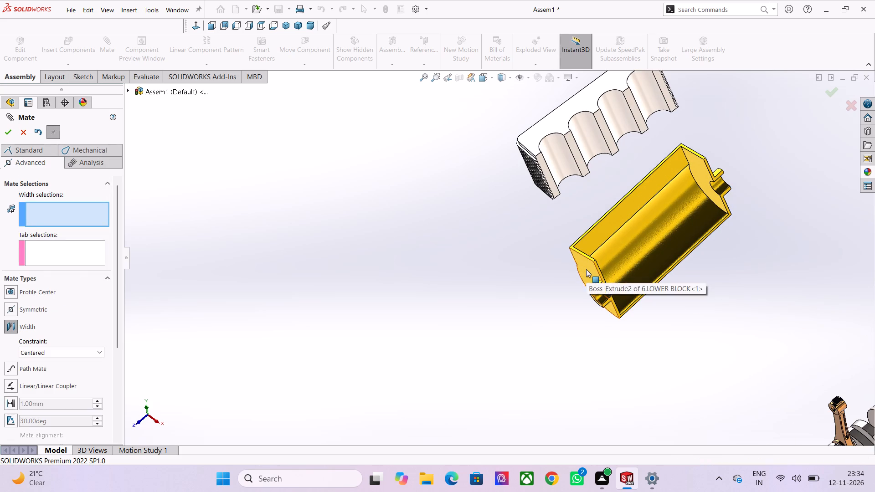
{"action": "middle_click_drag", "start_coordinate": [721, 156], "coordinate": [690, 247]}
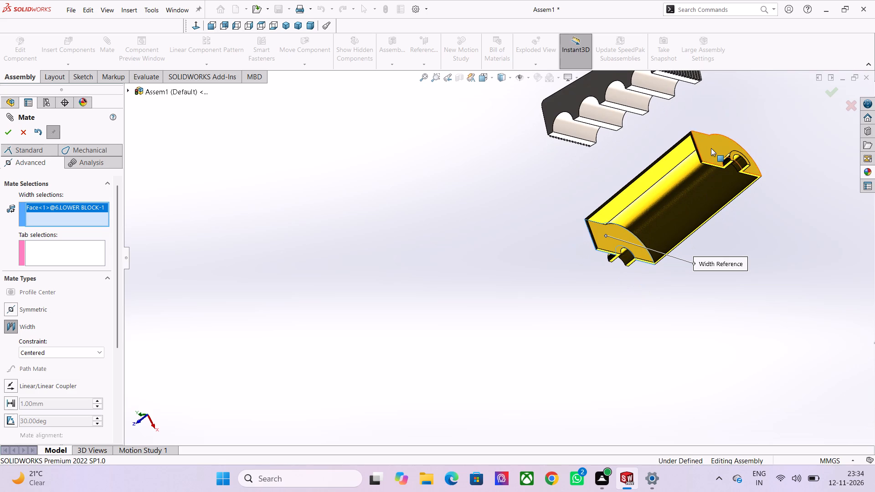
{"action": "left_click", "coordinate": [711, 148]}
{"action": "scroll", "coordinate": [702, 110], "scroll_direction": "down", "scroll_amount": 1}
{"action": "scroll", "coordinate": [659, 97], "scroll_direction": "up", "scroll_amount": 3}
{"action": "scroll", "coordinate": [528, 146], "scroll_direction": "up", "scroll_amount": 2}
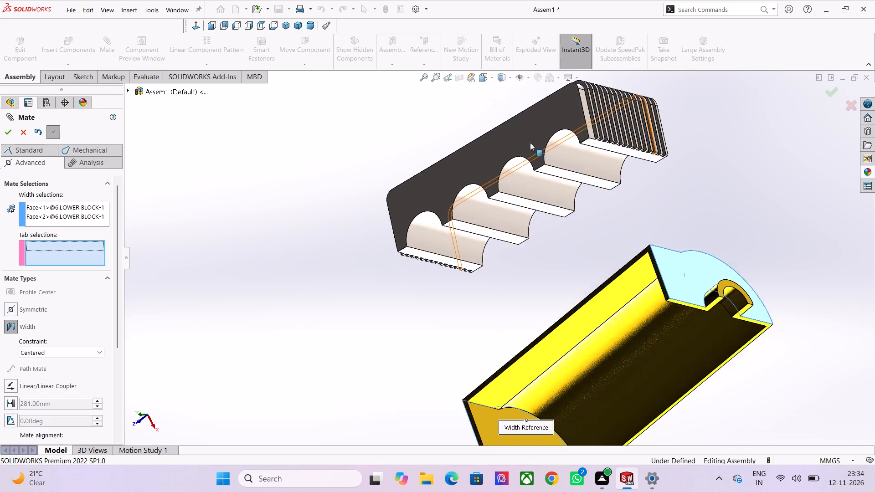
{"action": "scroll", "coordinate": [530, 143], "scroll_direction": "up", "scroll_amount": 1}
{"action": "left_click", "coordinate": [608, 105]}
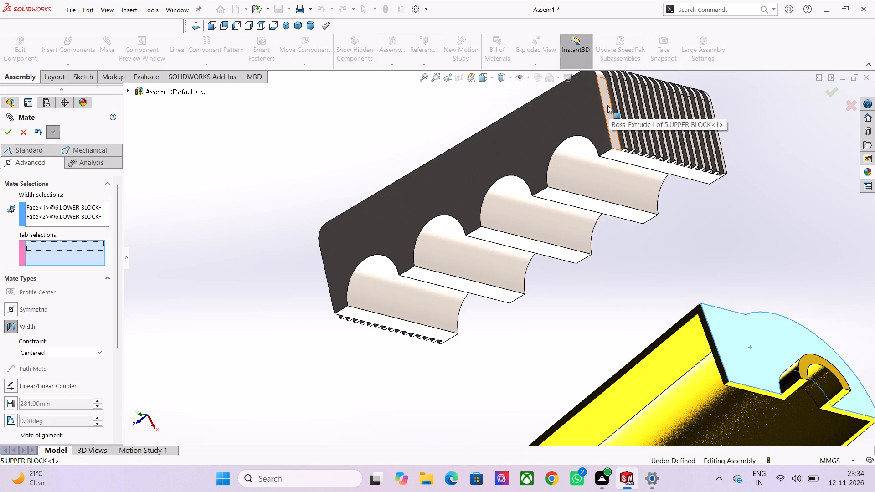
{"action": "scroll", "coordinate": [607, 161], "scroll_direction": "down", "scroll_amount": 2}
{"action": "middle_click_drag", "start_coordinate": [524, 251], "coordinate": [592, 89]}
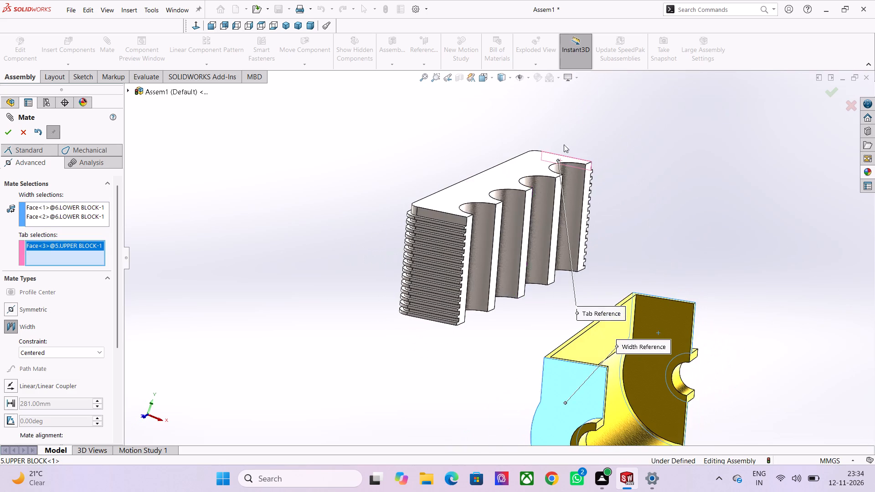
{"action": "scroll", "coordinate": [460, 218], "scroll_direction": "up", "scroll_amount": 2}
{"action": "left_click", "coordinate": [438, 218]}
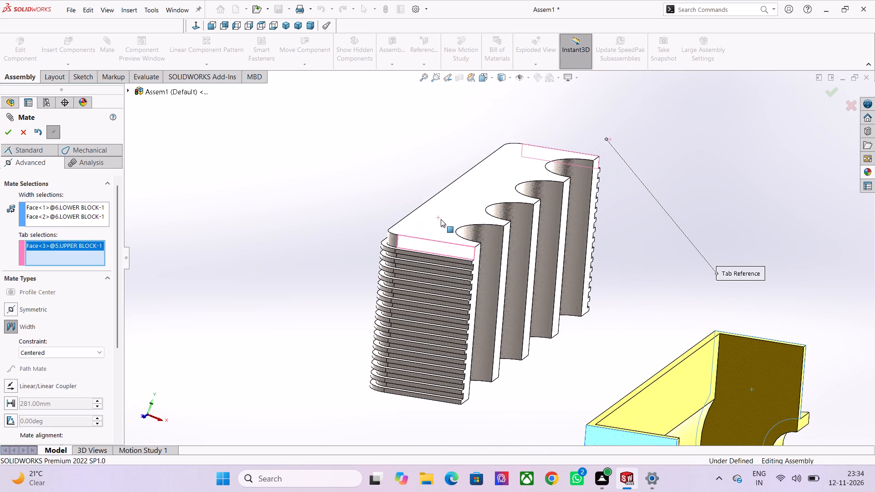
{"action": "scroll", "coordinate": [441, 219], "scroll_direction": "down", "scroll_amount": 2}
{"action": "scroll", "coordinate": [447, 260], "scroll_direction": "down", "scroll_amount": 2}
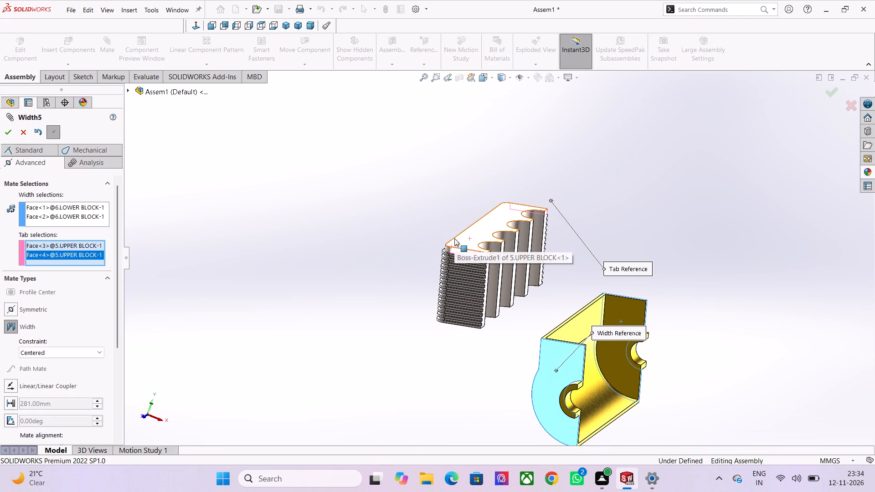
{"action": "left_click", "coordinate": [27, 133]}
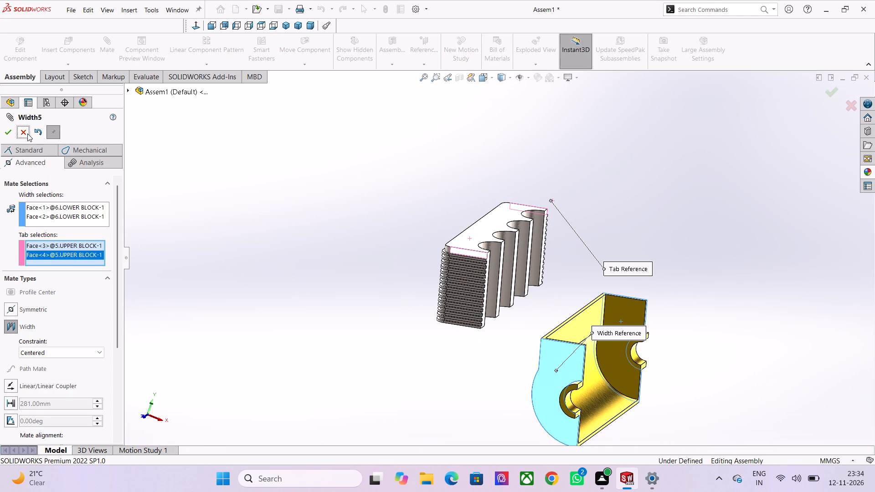
Add a coincident mate between the upper block's sectioned front face and the lower block's sectioned front face.
{"action": "scroll", "coordinate": [416, 343], "scroll_direction": "down", "scroll_amount": 1}
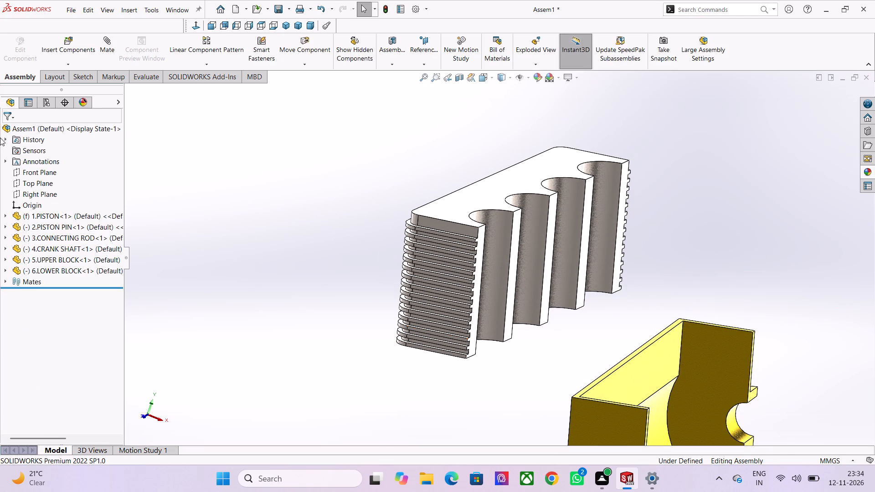
{"action": "left_click", "coordinate": [107, 51]}
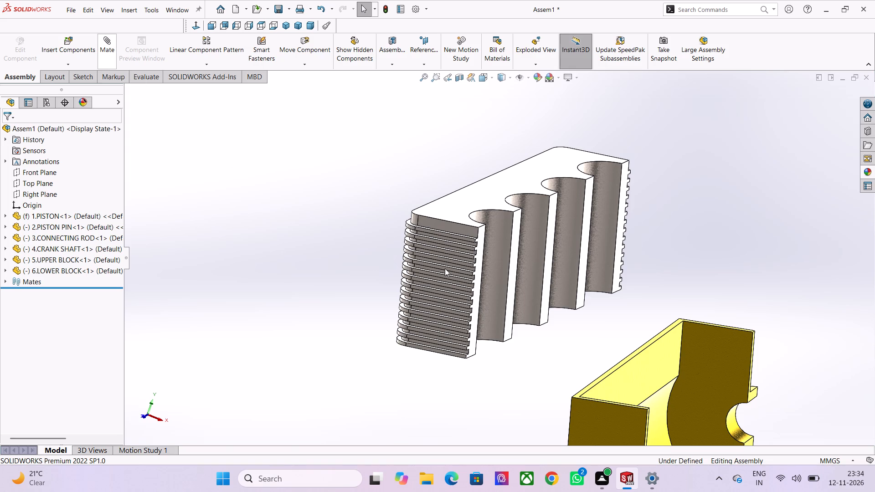
{"action": "left_click", "coordinate": [481, 249]}
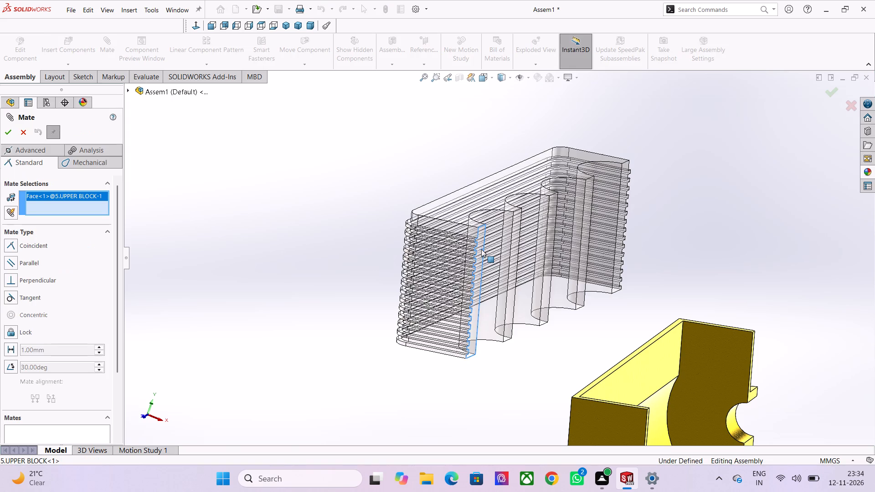
{"action": "scroll", "coordinate": [516, 287], "scroll_direction": "down", "scroll_amount": 2}
{"action": "scroll", "coordinate": [619, 384], "scroll_direction": "up", "scroll_amount": 4}
{"action": "middle_click_drag", "start_coordinate": [603, 374], "coordinate": [592, 374]}
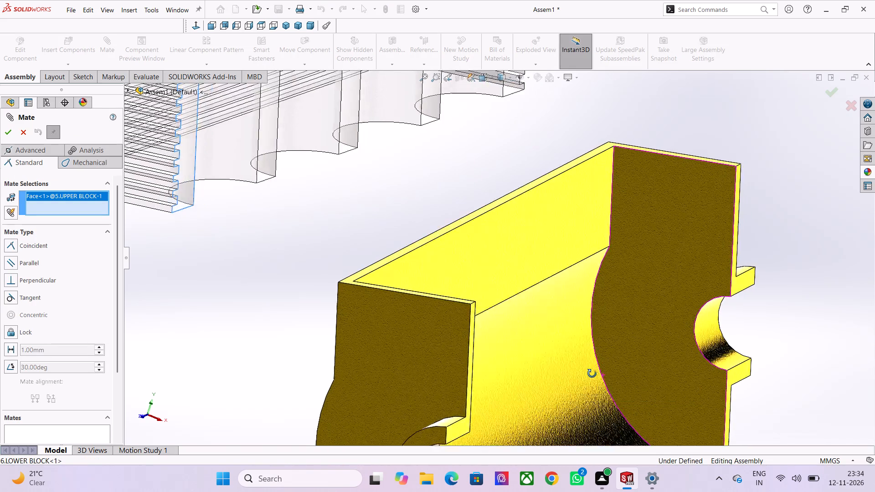
{"action": "middle_click_drag", "start_coordinate": [592, 374], "coordinate": [579, 374]}
{"action": "left_click", "coordinate": [287, 321]}
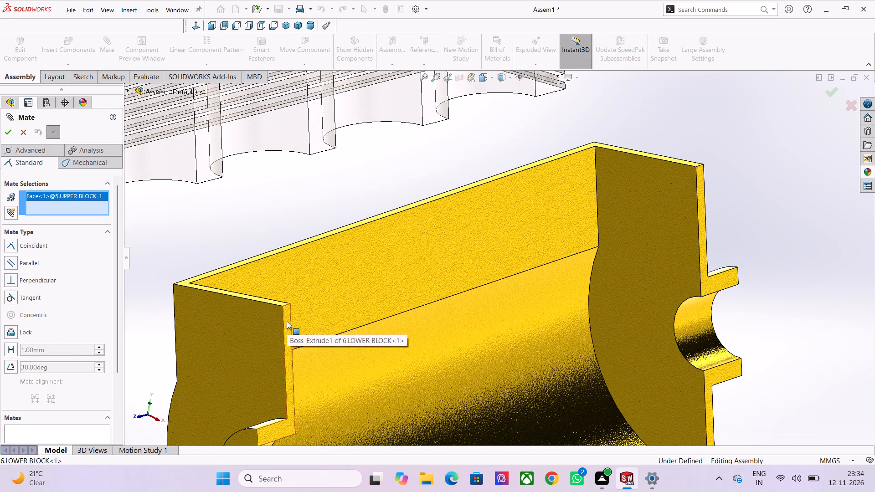
{"action": "left_click", "coordinate": [274, 335]}
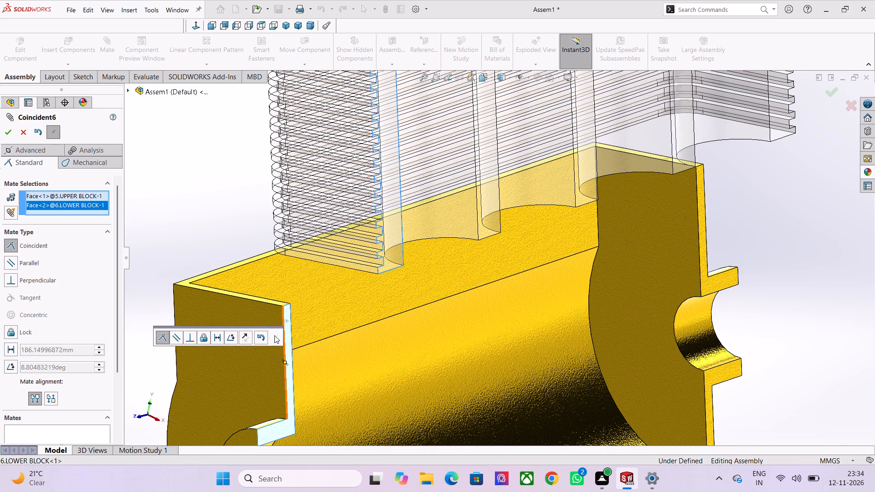
Add a coincident mate between the upper block's bottom face and the lower block's top rim face.
{"action": "scroll", "coordinate": [312, 320], "scroll_direction": "down", "scroll_amount": 2}
{"action": "middle_click_drag", "start_coordinate": [373, 311], "coordinate": [365, 196]}
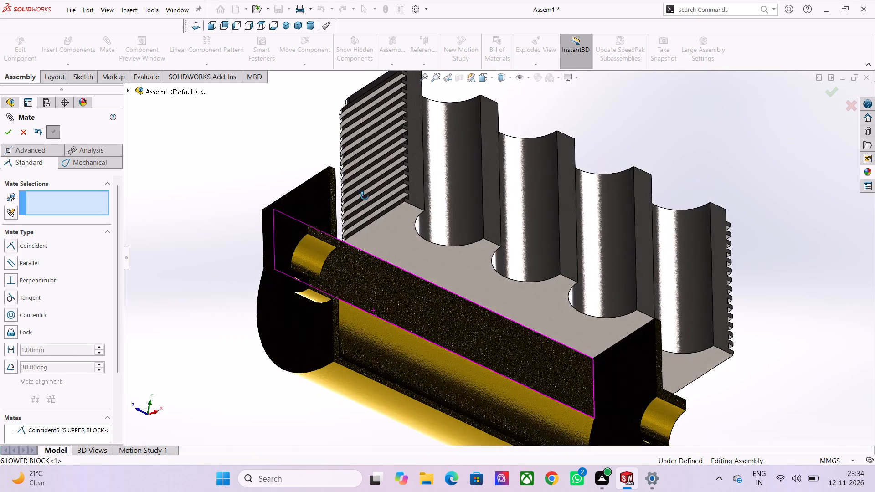
{"action": "middle_click_drag", "start_coordinate": [365, 196], "coordinate": [374, 204]}
{"action": "left_click", "coordinate": [401, 244]}
{"action": "scroll", "coordinate": [404, 245], "scroll_direction": "down", "scroll_amount": 1}
{"action": "middle_click_drag", "start_coordinate": [369, 195], "coordinate": [373, 278]}
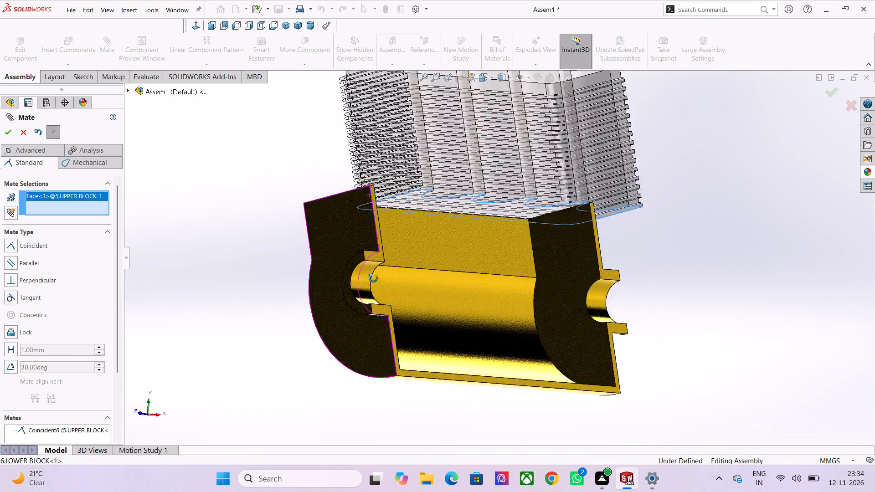
{"action": "middle_click_drag", "start_coordinate": [373, 278], "coordinate": [350, 341]}
{"action": "scroll", "coordinate": [366, 239], "scroll_direction": "up", "scroll_amount": 3}
{"action": "scroll", "coordinate": [361, 178], "scroll_direction": "up", "scroll_amount": 1}
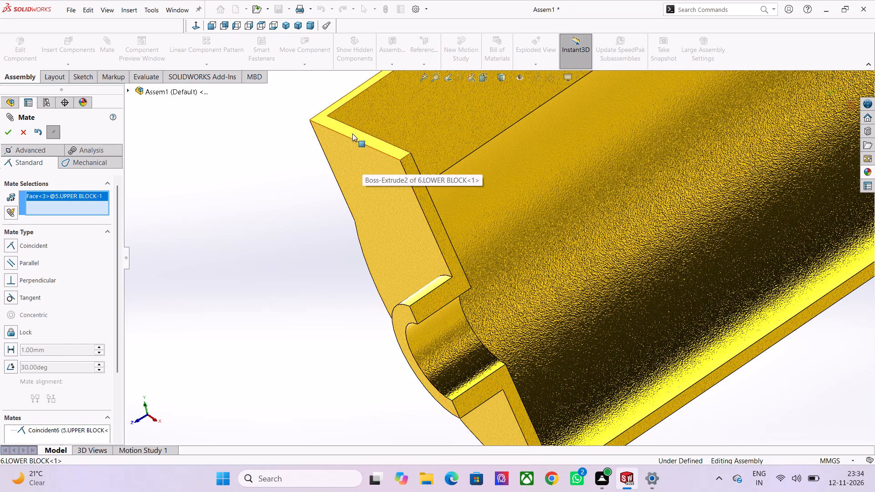
{"action": "left_click", "coordinate": [352, 132]}
{"action": "left_click", "coordinate": [340, 121]}
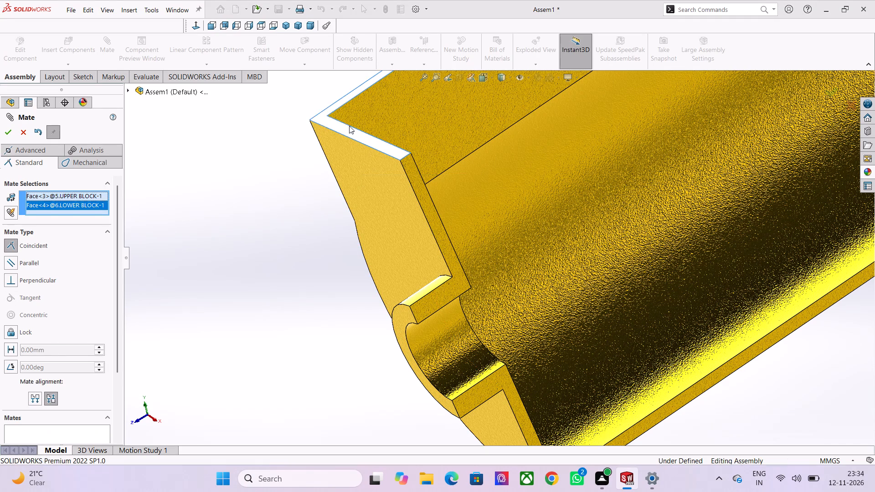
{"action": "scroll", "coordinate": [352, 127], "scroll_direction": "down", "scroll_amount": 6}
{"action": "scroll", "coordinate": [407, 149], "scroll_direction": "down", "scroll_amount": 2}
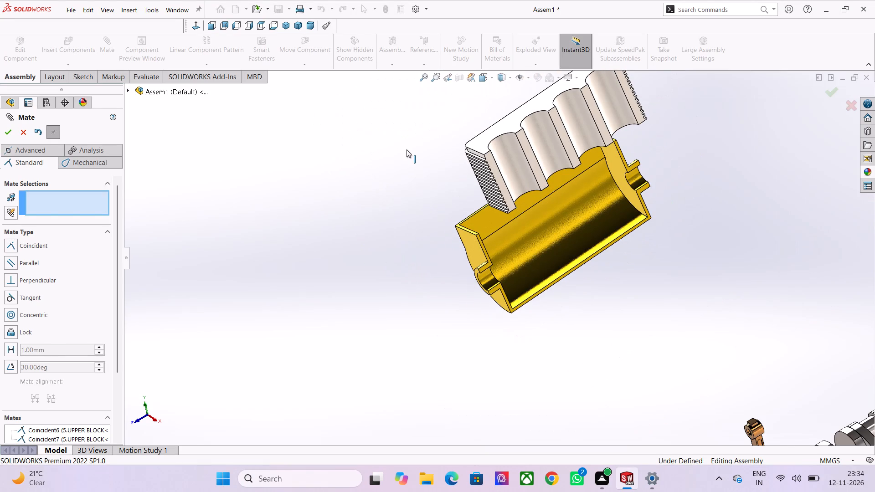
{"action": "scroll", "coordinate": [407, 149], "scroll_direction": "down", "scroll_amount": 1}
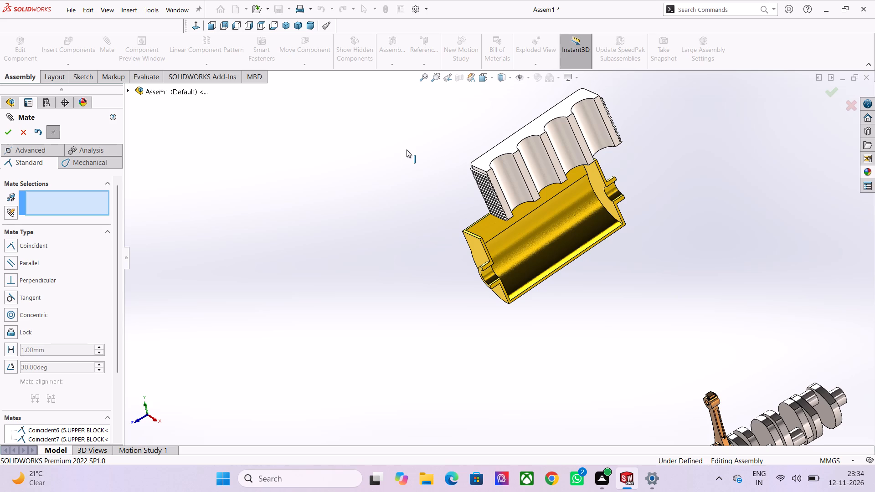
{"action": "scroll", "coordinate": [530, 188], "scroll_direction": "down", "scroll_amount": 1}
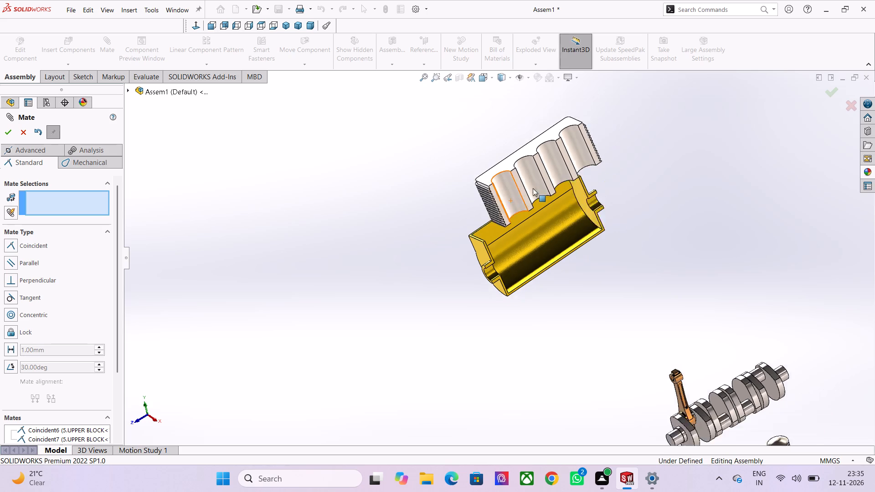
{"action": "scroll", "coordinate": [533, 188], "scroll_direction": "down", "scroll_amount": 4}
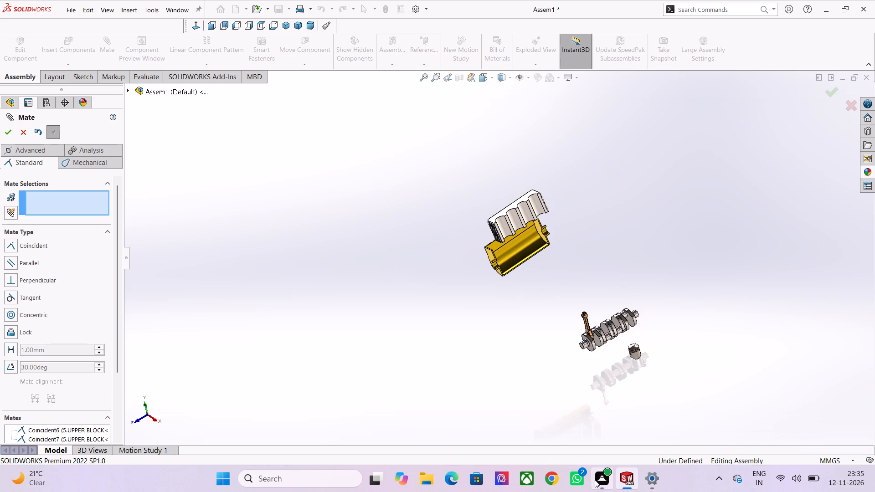
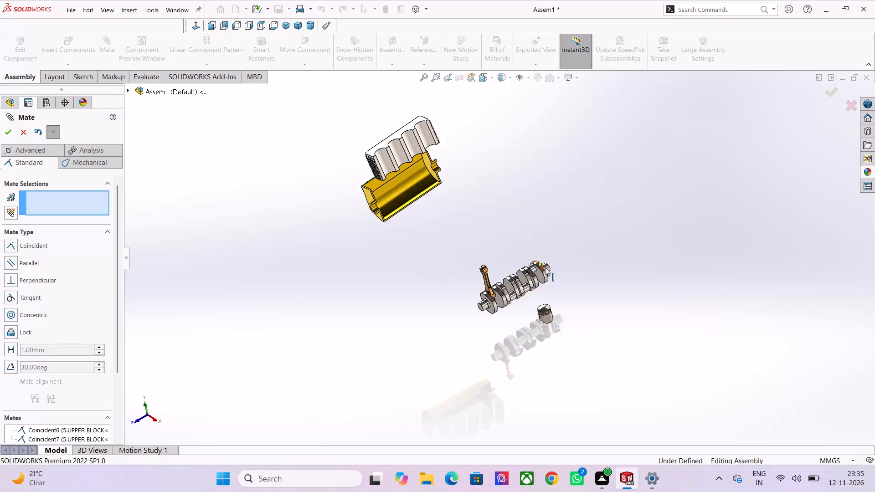
Undo the most recent mate on the upper block and leave the Mate command.
{"action": "key", "text": "ctrl+z"}
{"action": "key", "text": "ctrl+z"}
{"action": "key", "text": "ctrl+z"}
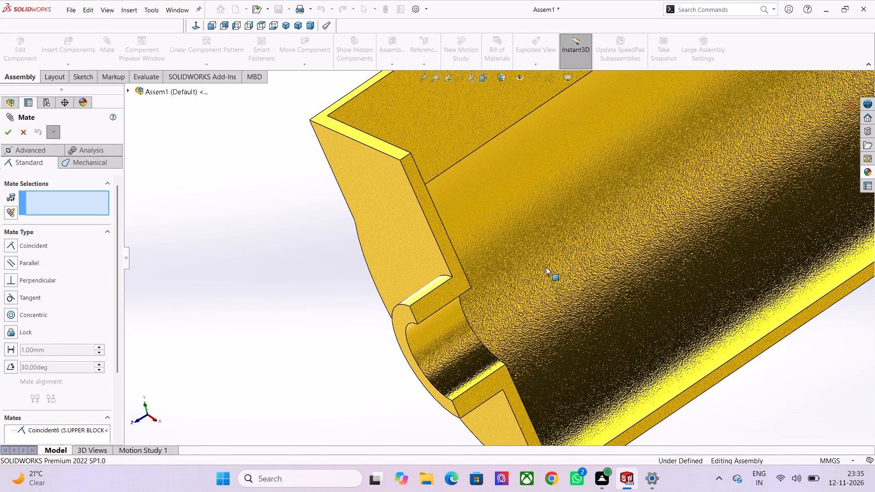
{"action": "key", "text": "ctrl+z"}
{"action": "key", "text": "ctrl+z"}
{"action": "key", "text": "ctrl+z"}
{"action": "key", "text": "ctrl+z"}
{"action": "key", "text": "ctrl+z"}
{"action": "key", "text": "ctrl+z"}
{"action": "key", "text": "Escape"}
Undo the remaining mate between the upper and lower blocks, their moves, and the insertion of both blocks.
{"action": "key", "text": "ctrl+z"}
{"action": "key", "text": "ctrl+z"}
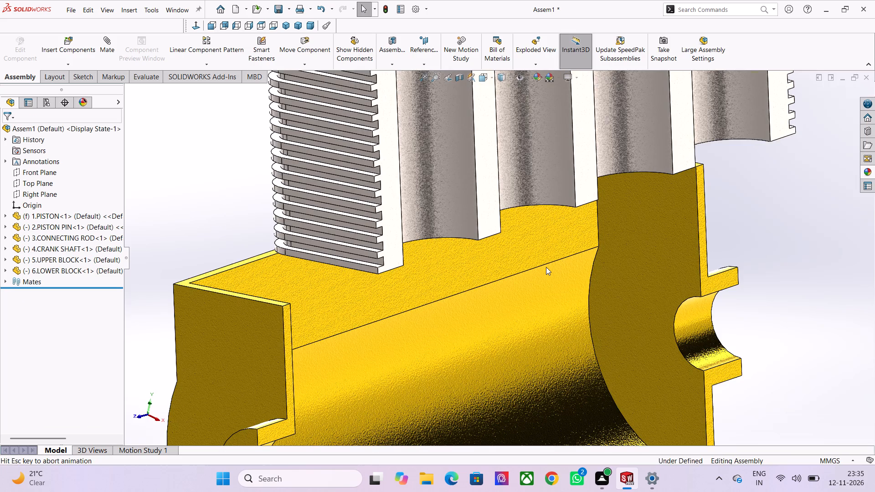
{"action": "key", "text": "ctrl+z"}
{"action": "key", "text": "ctrl+z"}
{"action": "key", "text": "ctrl+z"}
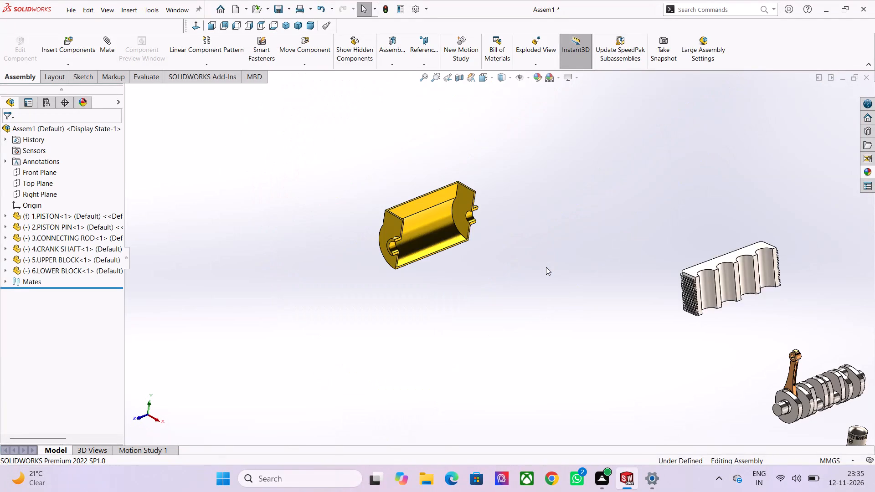
{"action": "key", "text": "ctrl+z"}
{"action": "key", "text": "ctrl+z"}
{"action": "key", "text": "ctrl+z"}
{"action": "key", "text": "ctrl+z"}
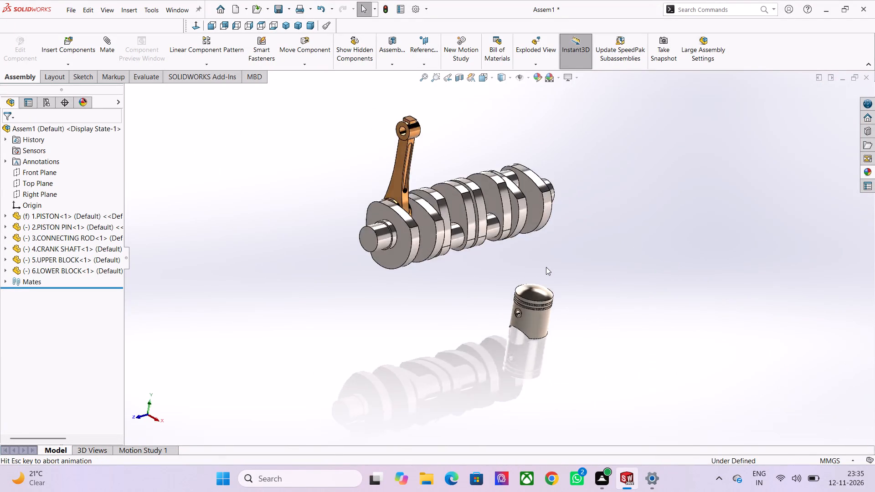
Undo the mates and moves that join the connecting rod to the crankshaft until the two parts are separate.
{"action": "key", "text": "ctrl+z"}
{"action": "key", "text": "ctrl+z"}
{"action": "key", "text": "ctrl+z"}
{"action": "key", "text": "ctrl+z"}
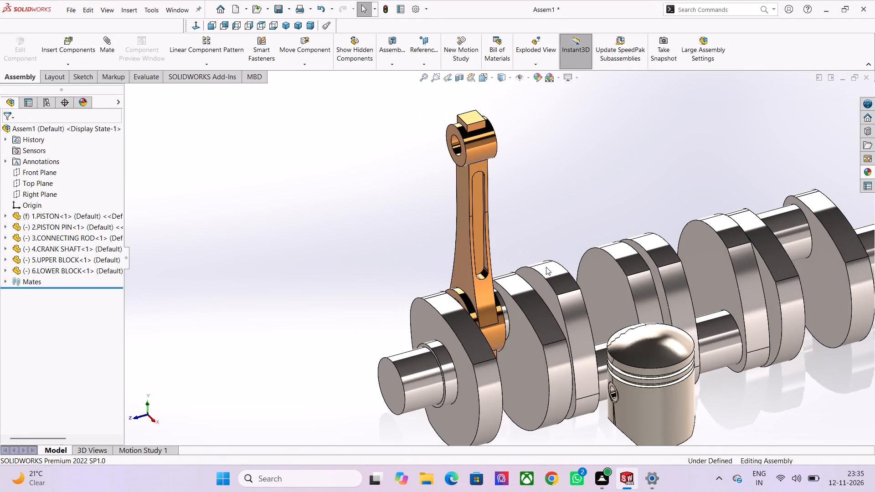
{"action": "key", "text": "ctrl+z"}
{"action": "key", "text": "ctrl+z"}
{"action": "key", "text": "ctrl+z"}
{"action": "key", "text": "ctrl+z"}
{"action": "key", "text": "ctrl+z"}
{"action": "key", "text": "ctrl+z"}
{"action": "key", "text": "ctrl+z"}
{"action": "key", "text": "ctrl+z"}
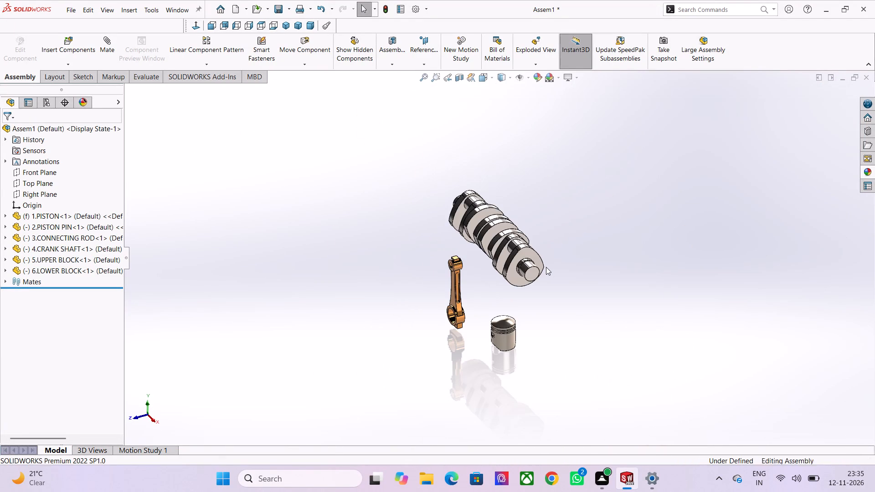
Undo the remaining mates and the insertion of the crankshaft, connecting rod, piston pin and piston, back to an empty assembly.
{"action": "key", "text": "ctrl+z"}
{"action": "key", "text": "ctrl+z"}
{"action": "key", "text": "ctrl+z"}
{"action": "key", "text": "ctrl+z"}
{"action": "key", "text": "ctrl+z"}
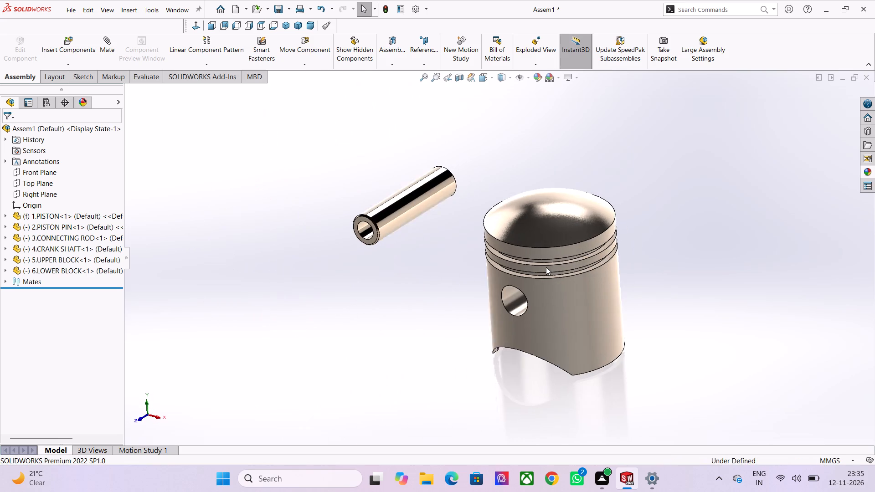
{"action": "key", "text": "ctrl+z"}
{"action": "key", "text": "ctrl+z"}
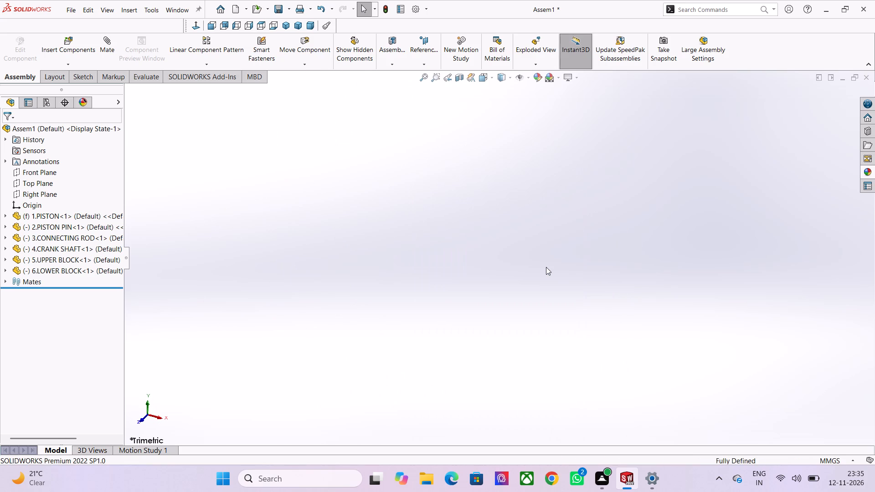
{"action": "scroll", "coordinate": [564, 302], "scroll_direction": "down", "scroll_amount": 5}
{"action": "key", "text": "ctrl+z"}
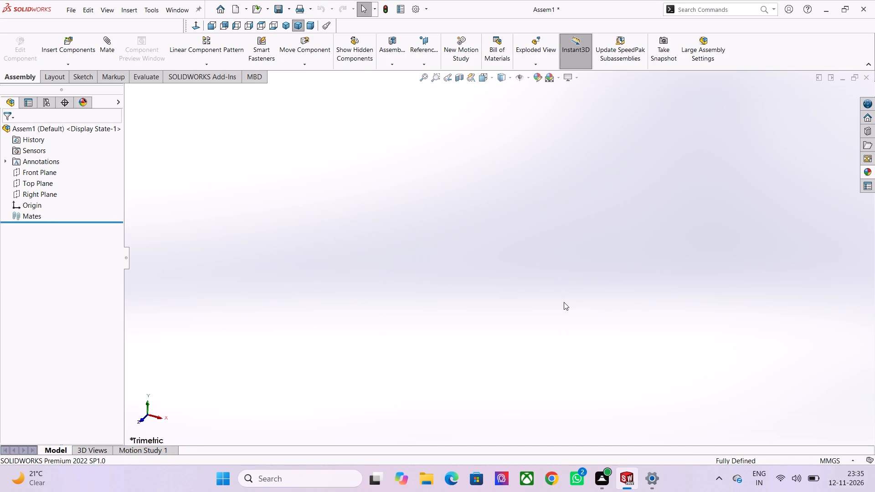
{"action": "scroll", "coordinate": [564, 302], "scroll_direction": "down", "scroll_amount": 9}
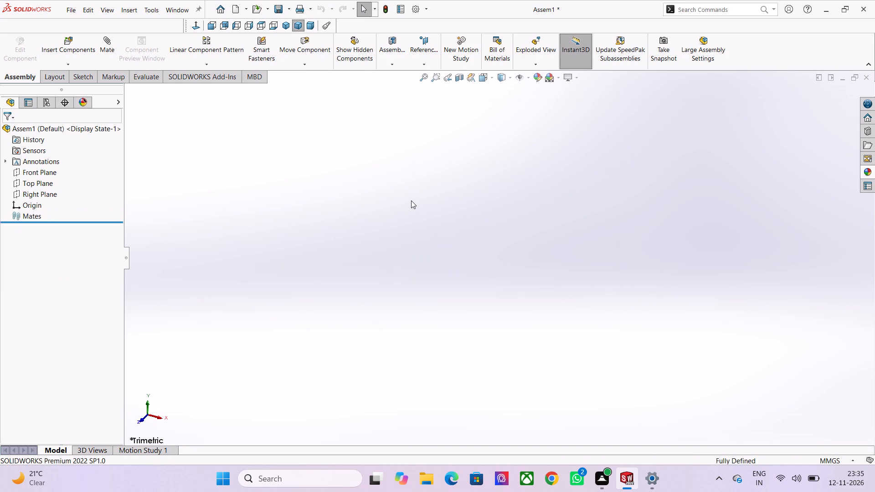